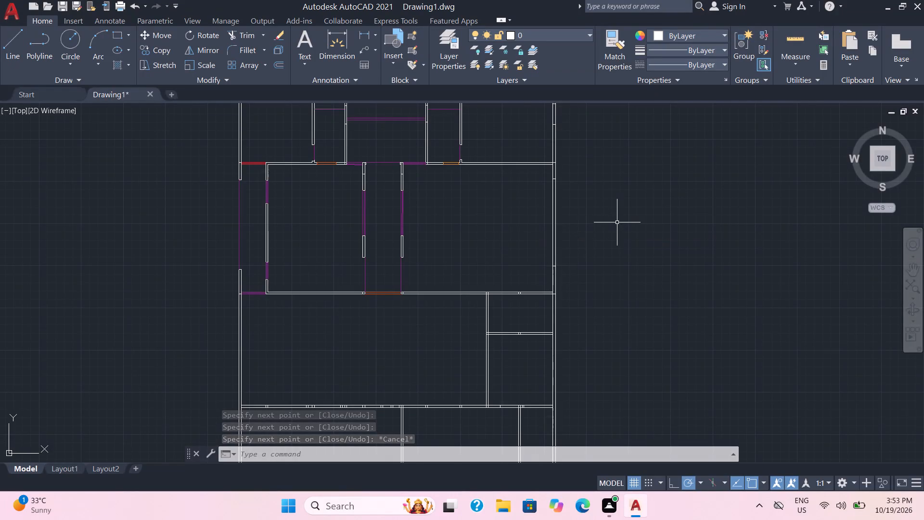
Outline with lines the wall piece running about 1'-10" west from the orange opening at the corridor's south end, face to face.
scroll(520, 322, up, 1)
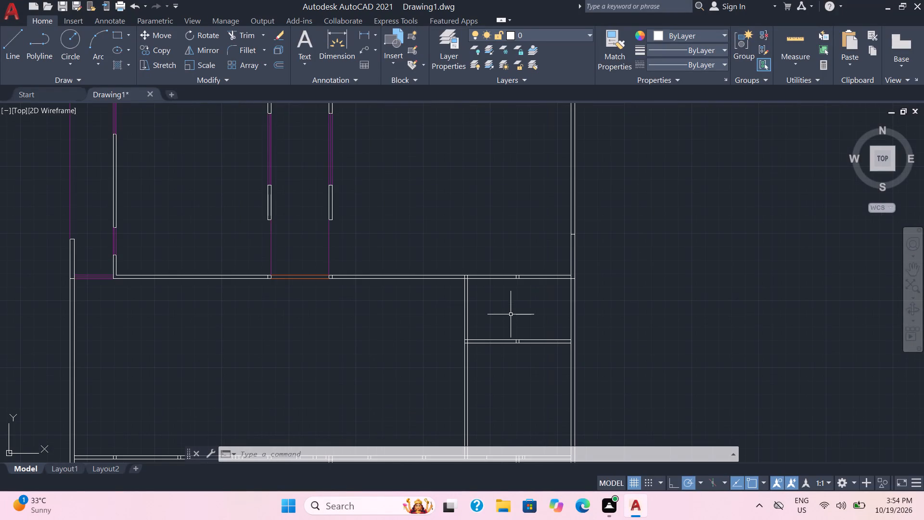
middle_drag(311, 297, 312, 297)
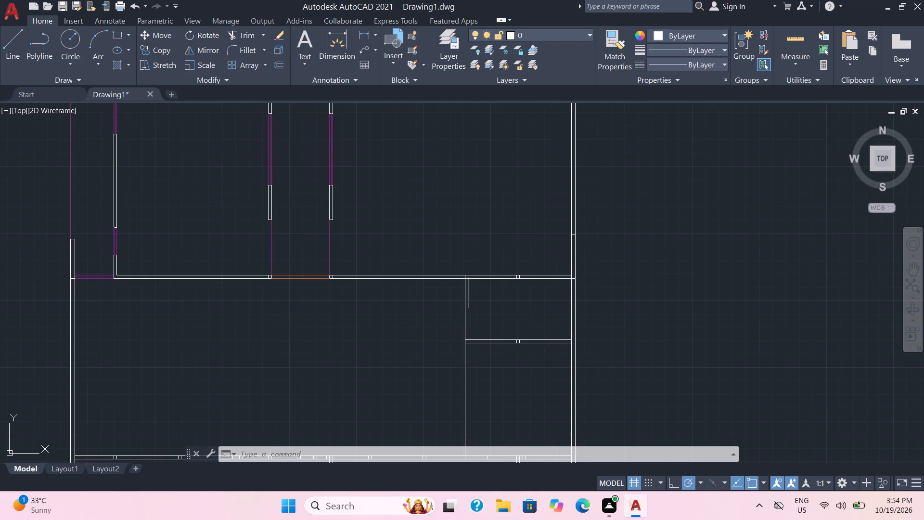
middle_drag(312, 297, 314, 318)
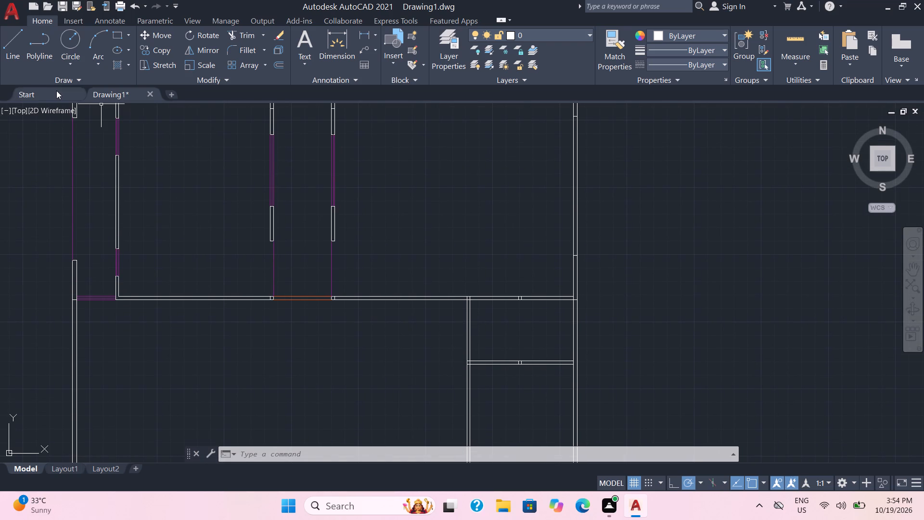
click(10, 46)
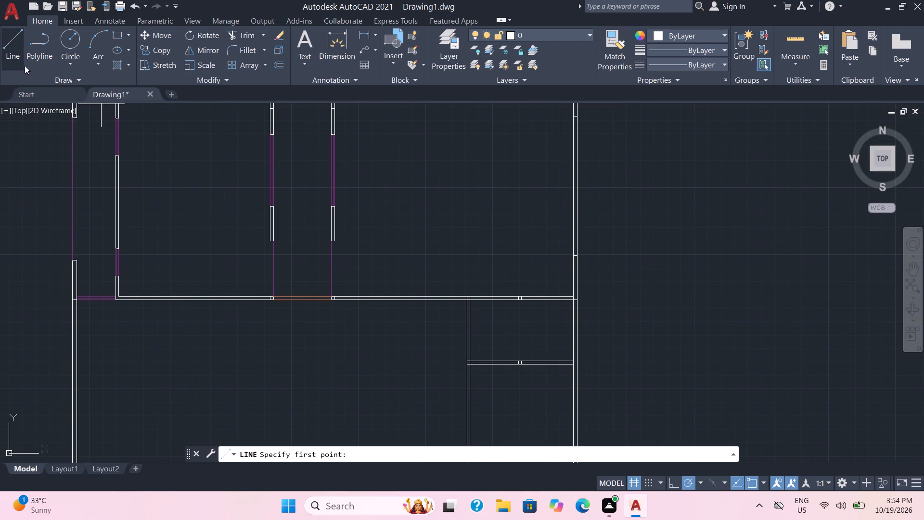
scroll(350, 343, up, 2)
middle_drag(166, 271, 188, 297)
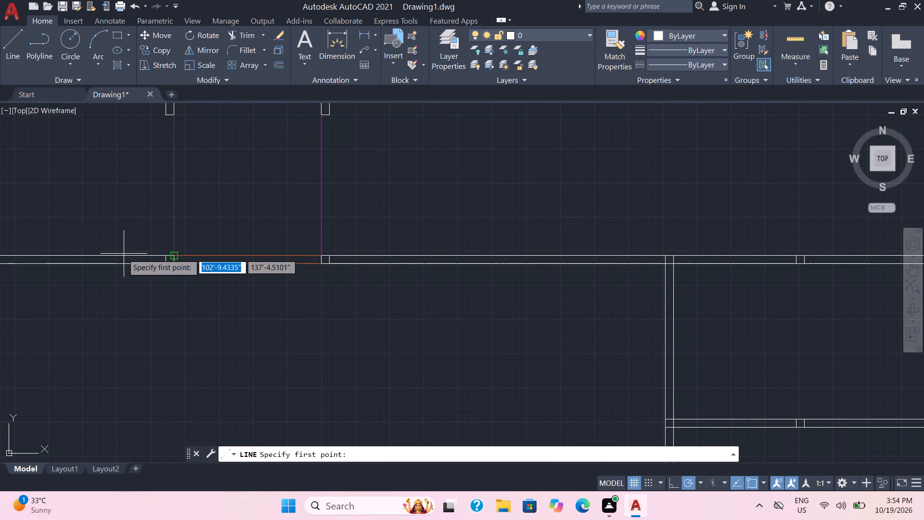
double_click(117, 256)
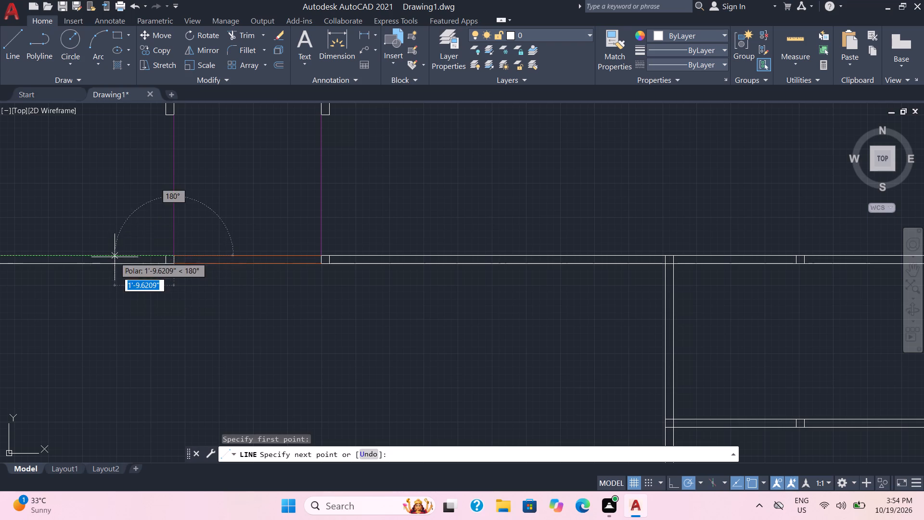
double_click(114, 256)
double_click(114, 264)
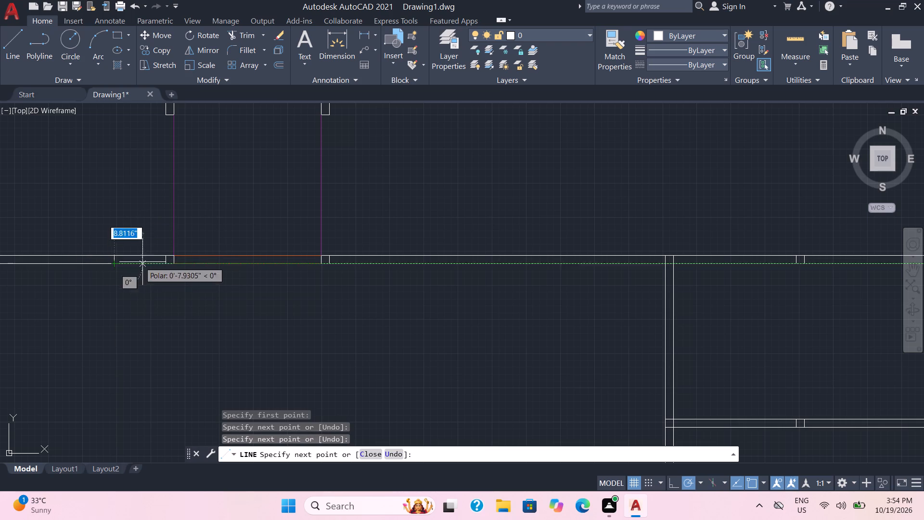
click(177, 264)
click(177, 259)
double_click(176, 254)
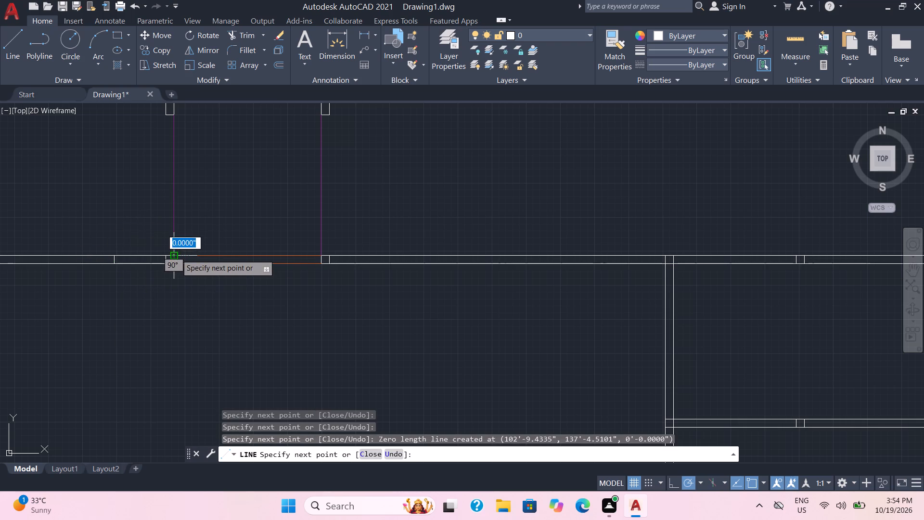
double_click(118, 254)
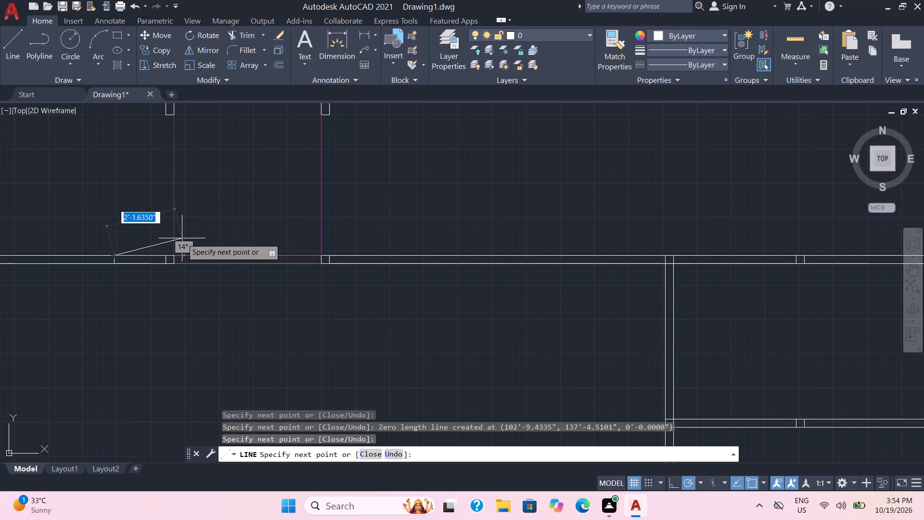
key(Escape)
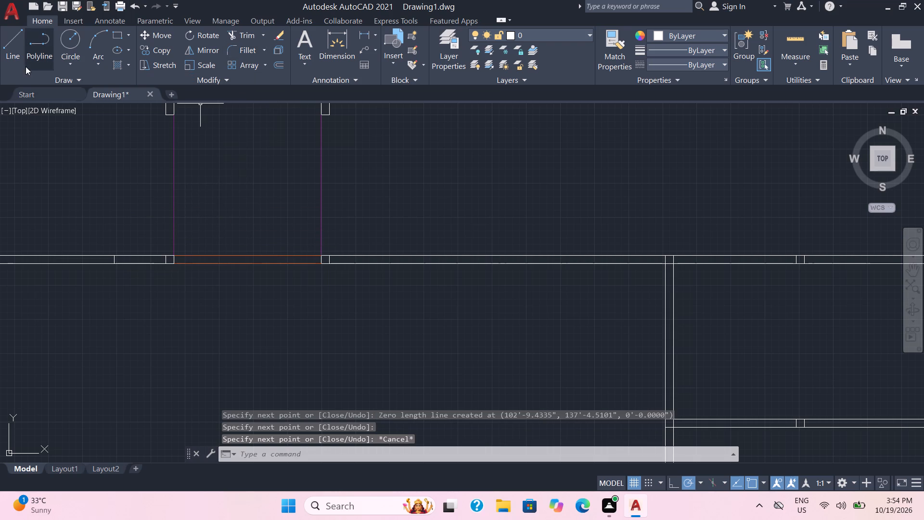
Trim away the old short cross line in the wall just west of the corridor's southern orange opening.
click(255, 34)
scroll(166, 299, up, 2)
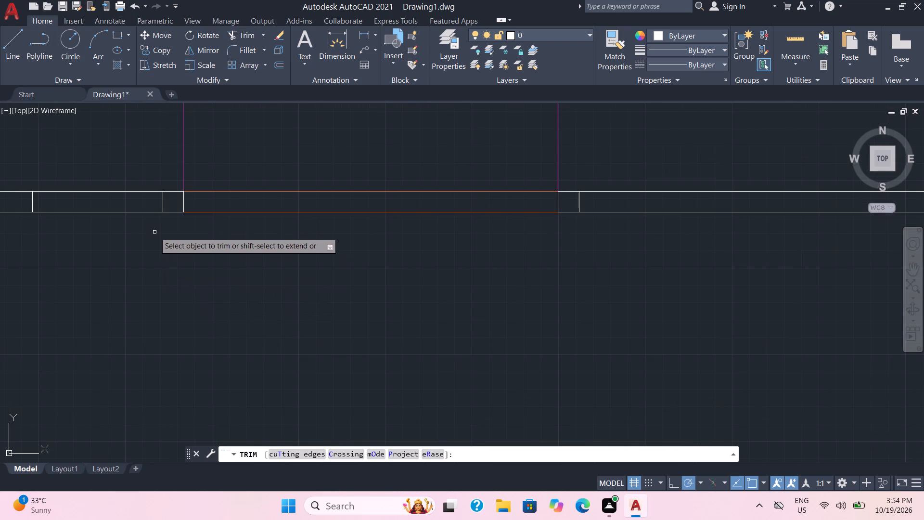
drag(161, 205, 154, 201)
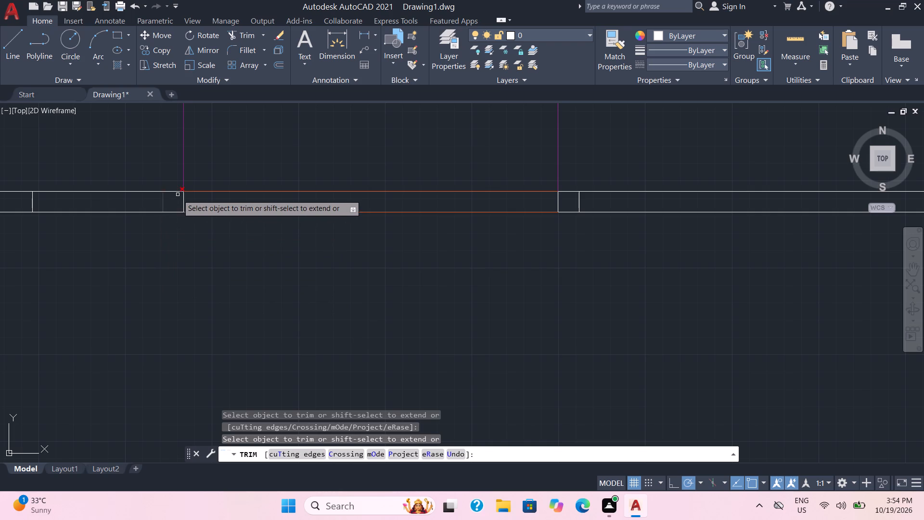
drag(167, 199, 144, 203)
scroll(89, 155, down, 1)
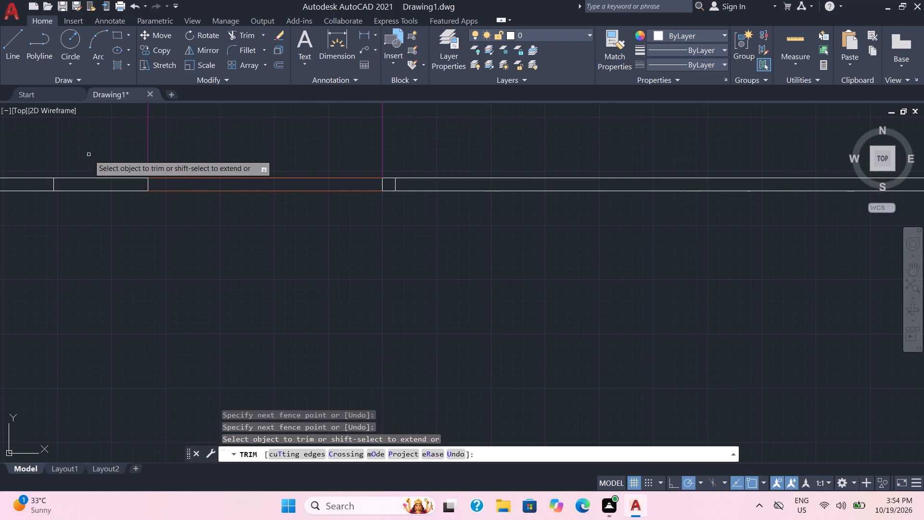
Outline with lines the wall piece running about 1'-8" east from the corridor's southern orange opening, face to face.
click(18, 58)
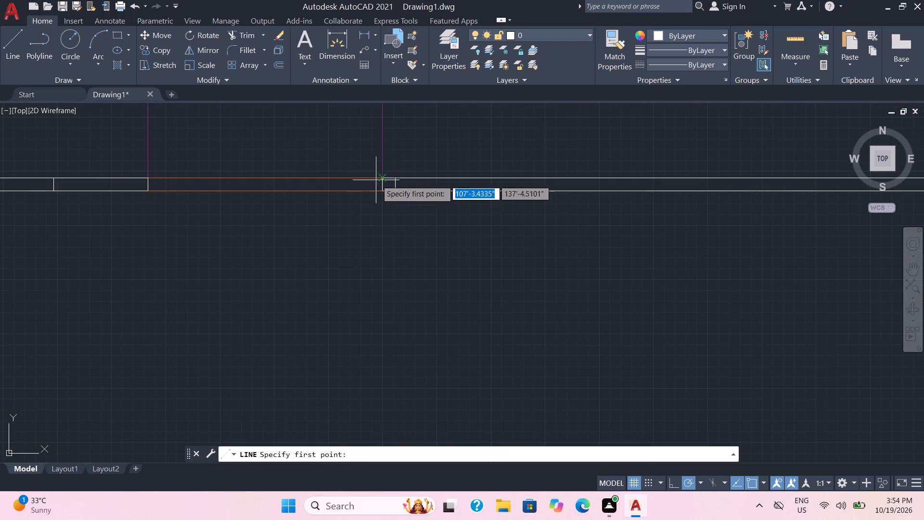
double_click(383, 181)
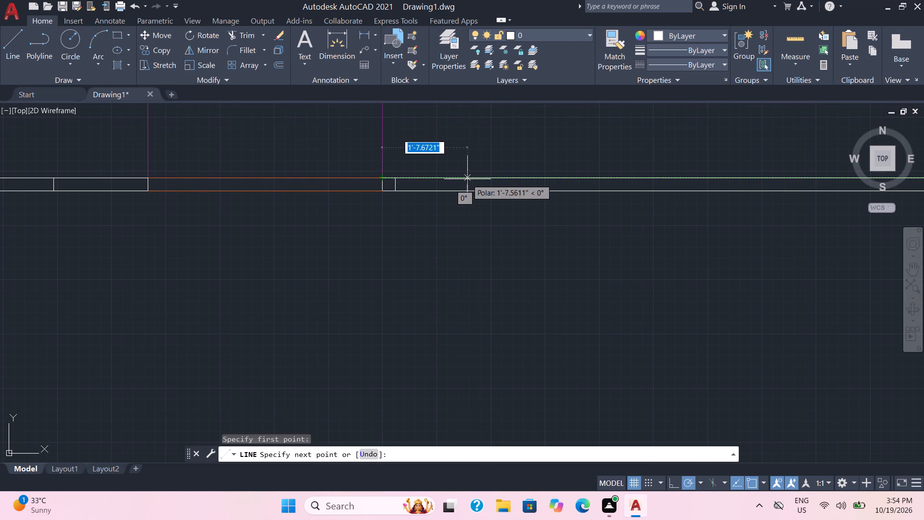
double_click(469, 179)
double_click(471, 186)
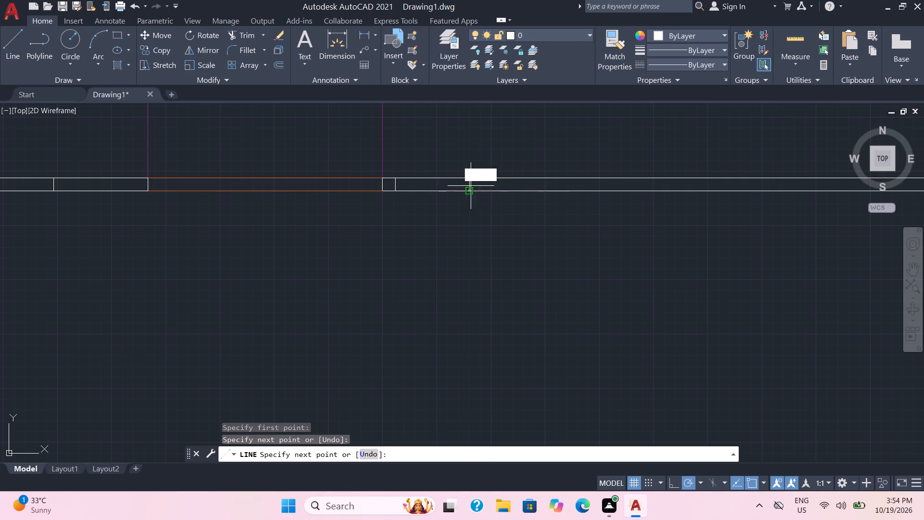
double_click(383, 192)
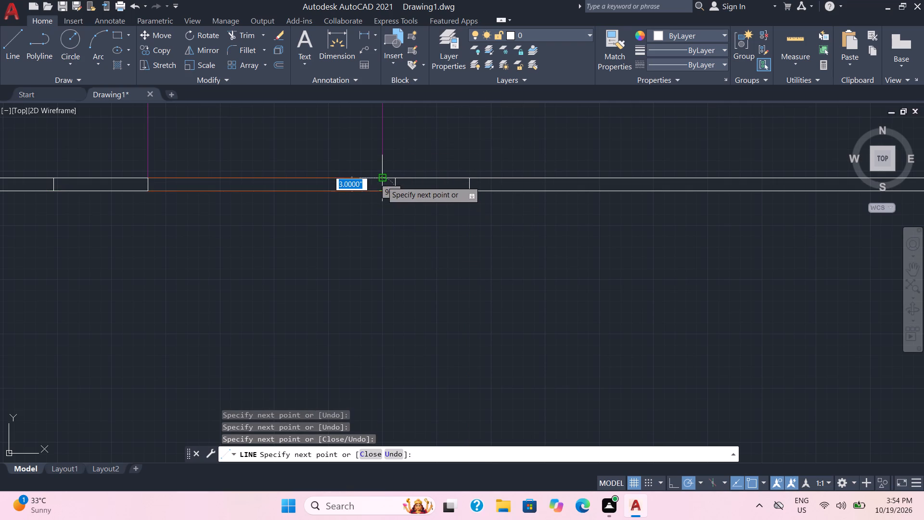
double_click(382, 181)
key(Escape)
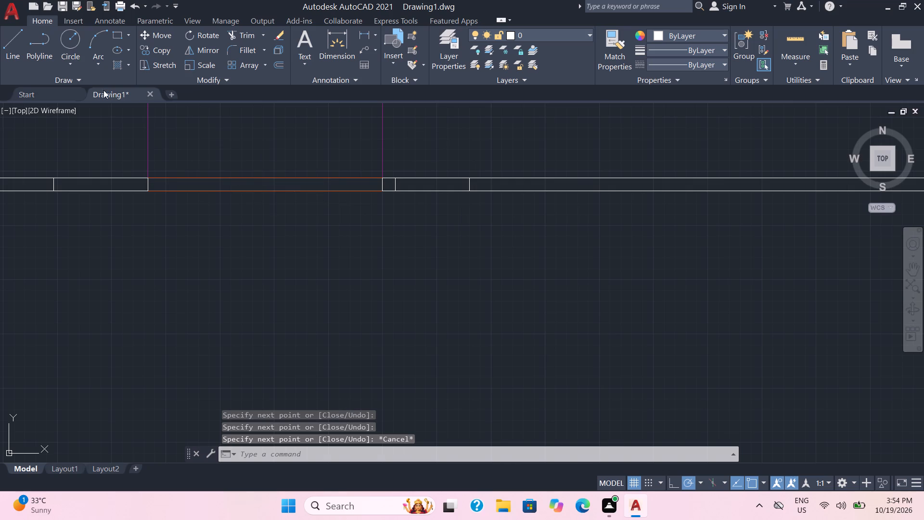
Trim away the old short cross line in the wall just east of the corridor's southern orange opening.
click(234, 30)
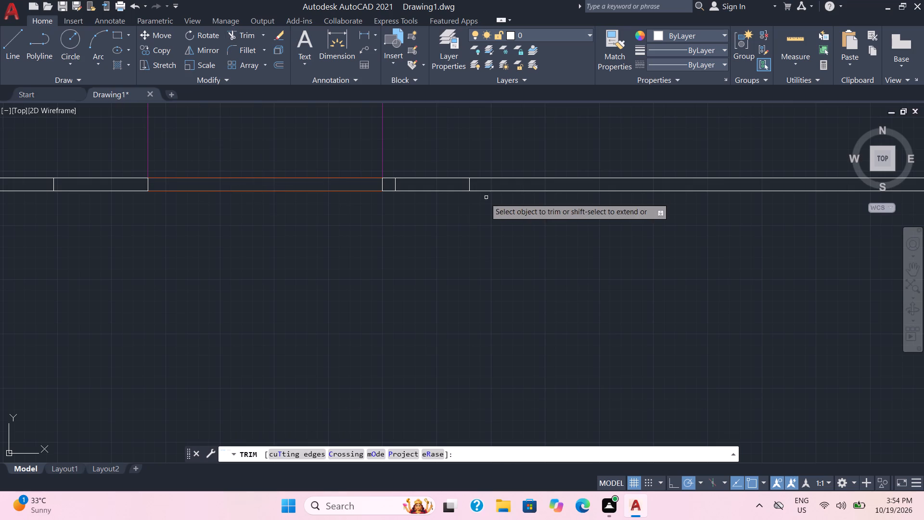
scroll(395, 177, up, 2)
drag(381, 197, 422, 196)
scroll(426, 192, down, 4)
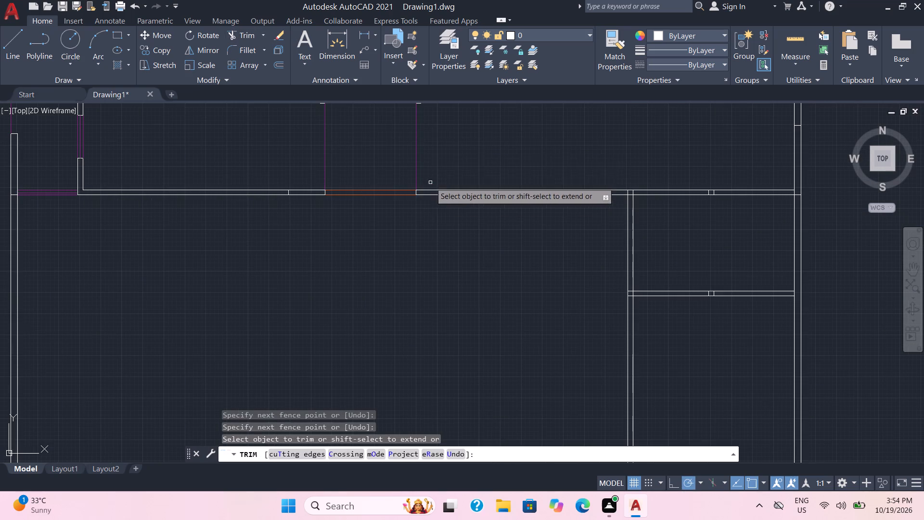
key(Escape)
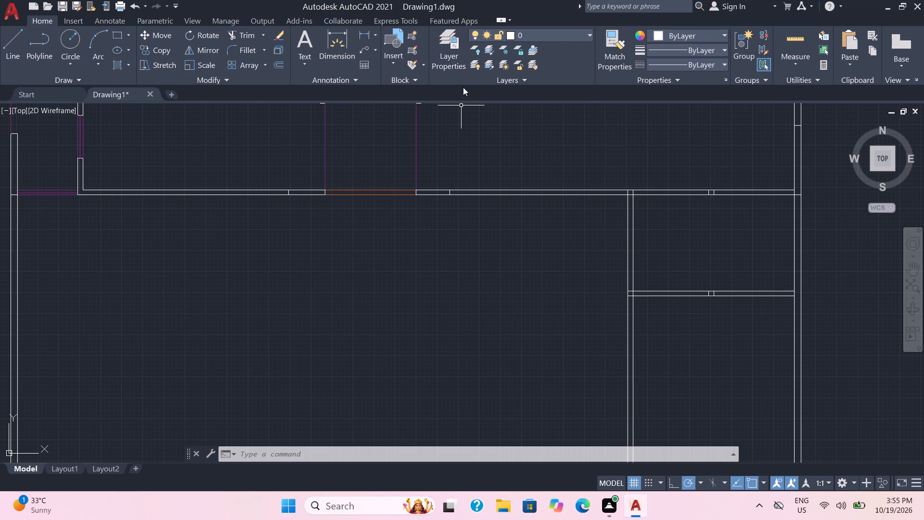
Trim away the three westernmost pairs of short cross lines in the wall north of the southernmost row of rooms.
scroll(458, 179, down, 4)
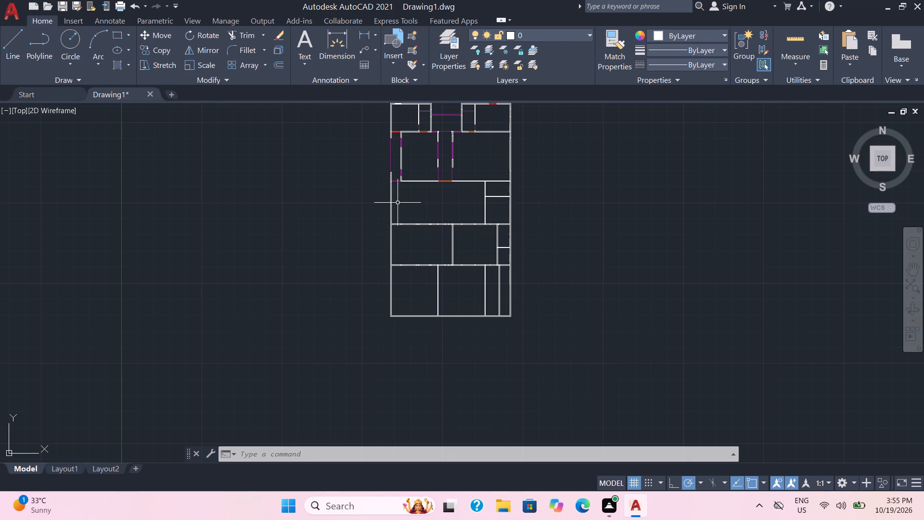
scroll(415, 240, up, 3)
middle_drag(409, 236, 409, 244)
scroll(409, 236, up, 1)
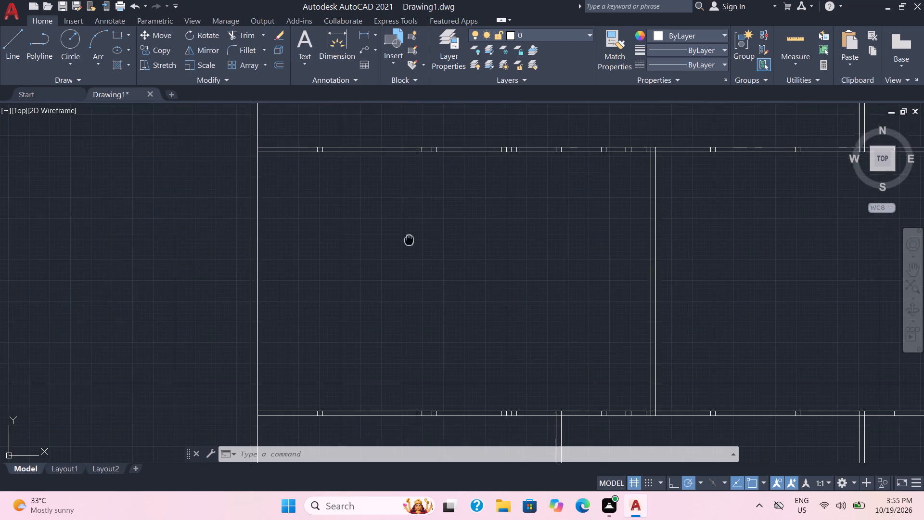
middle_drag(409, 244, 346, 299)
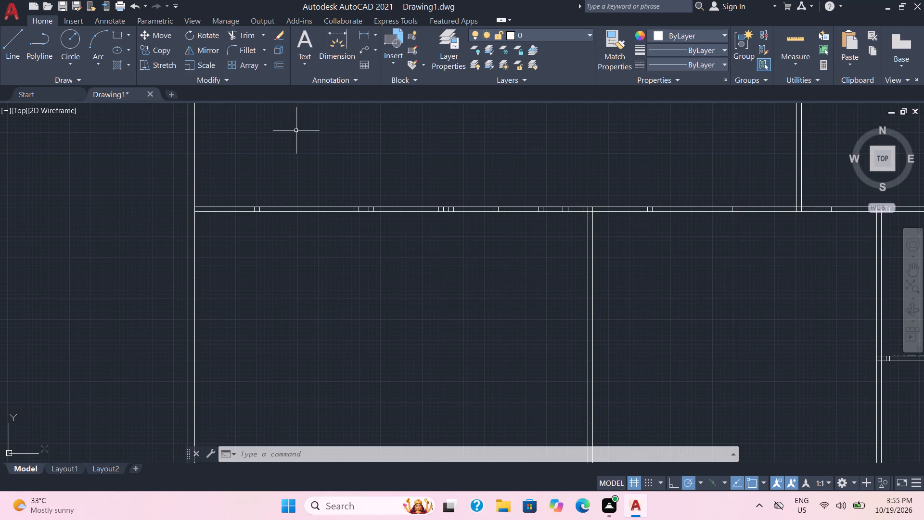
scroll(296, 130, down, 2)
scroll(313, 270, up, 3)
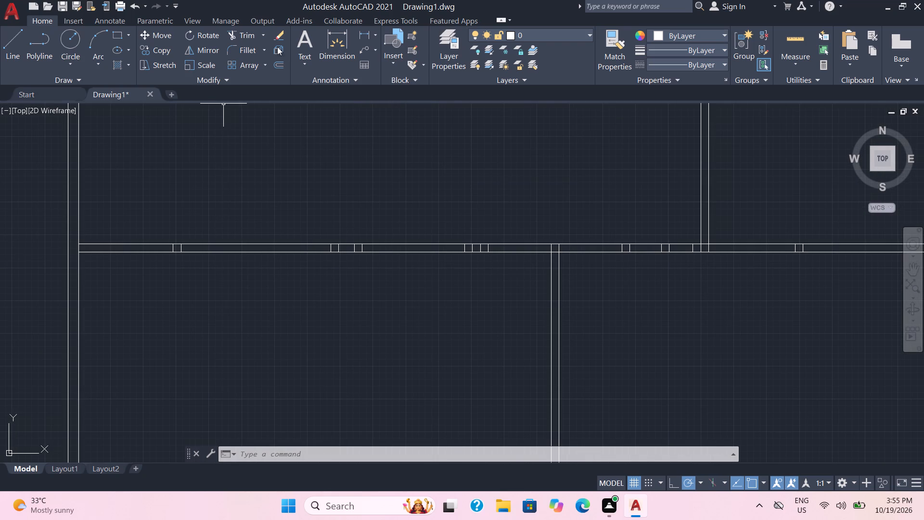
click(256, 34)
scroll(155, 249, up, 2)
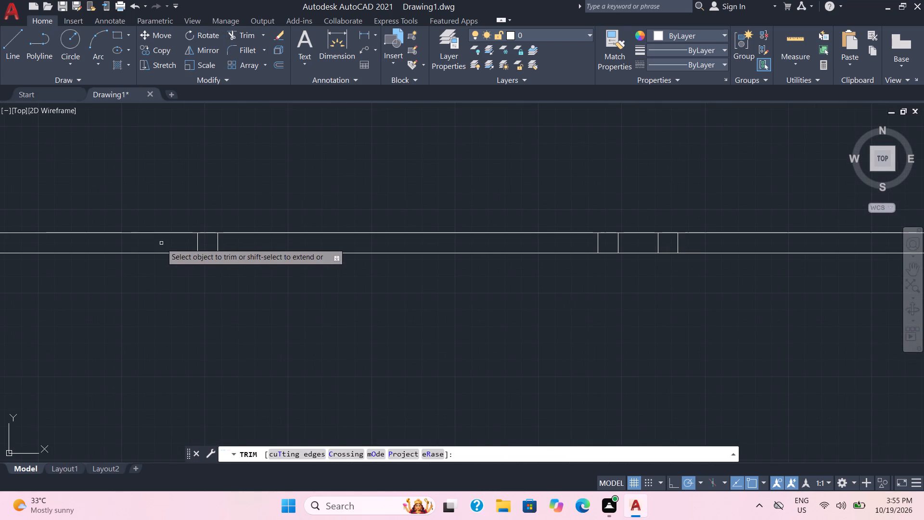
drag(174, 249, 242, 246)
scroll(637, 236, down, 2)
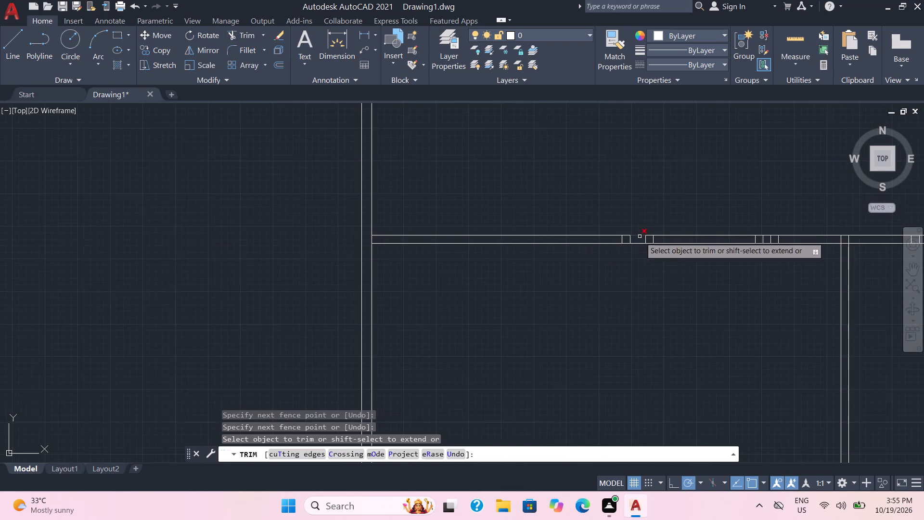
middle_drag(617, 237, 463, 239)
scroll(486, 242, up, 2)
drag(429, 243, 467, 244)
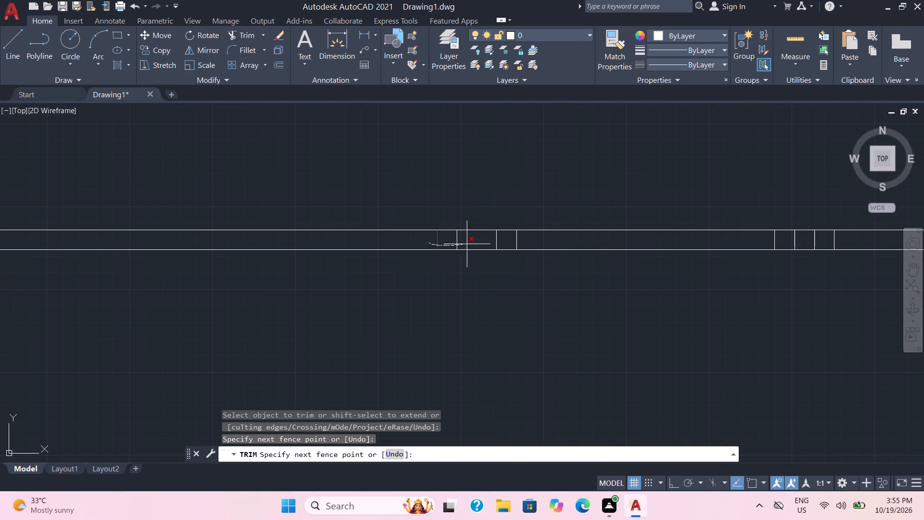
drag(467, 244, 548, 247)
Trim away the four closely spaced cross lines in the same wall, just west of the first partition running south.
middle_drag(923, 276, 383, 281)
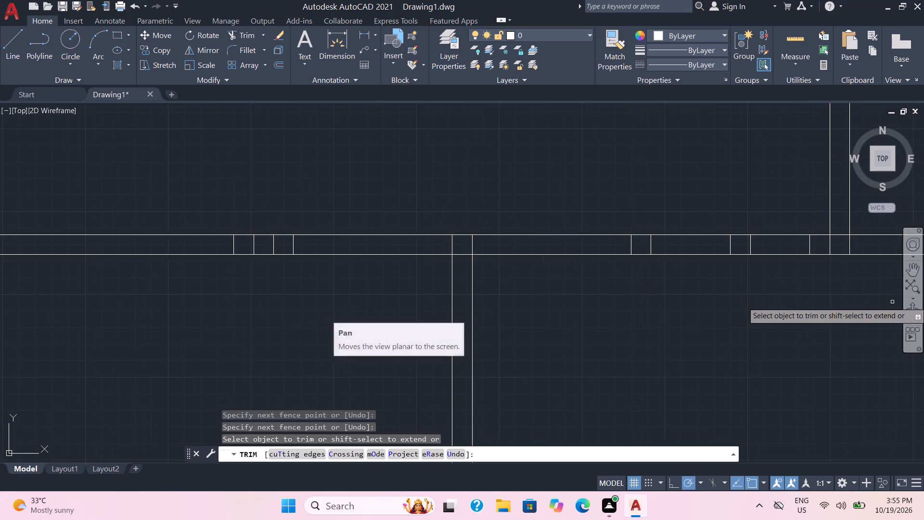
middle_drag(892, 302, 723, 308)
middle_drag(734, 294, 923, 273)
scroll(146, 198, up, 2)
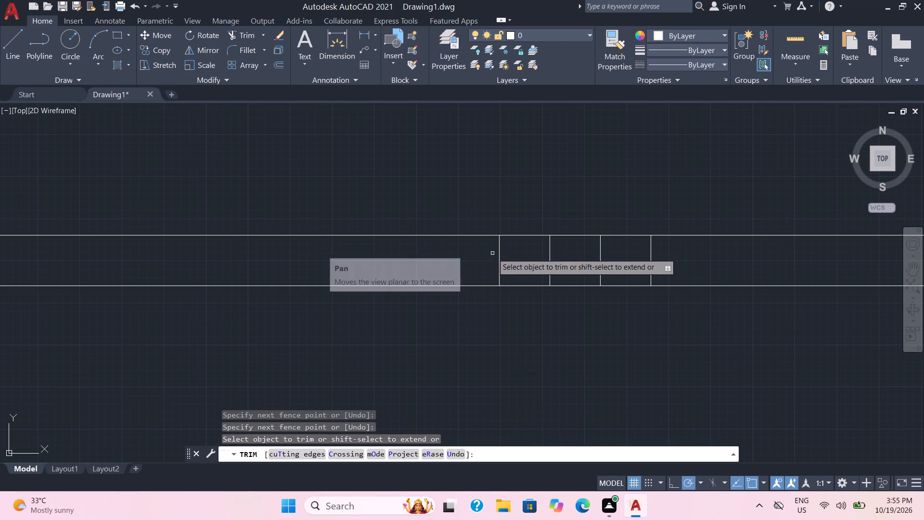
drag(477, 256, 707, 255)
scroll(707, 255, down, 3)
middle_drag(698, 234, 577, 234)
scroll(577, 234, down, 2)
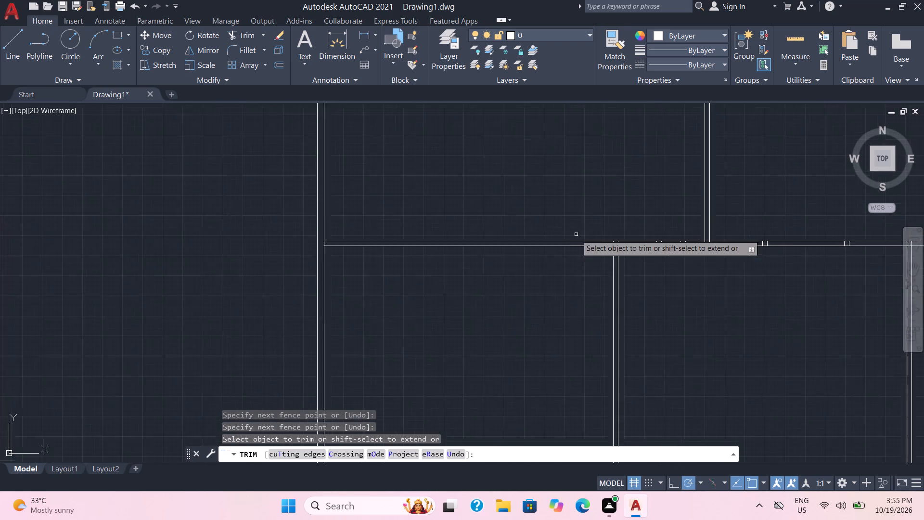
scroll(576, 234, down, 1)
scroll(646, 209, down, 1)
middle_drag(646, 223, 617, 341)
scroll(646, 223, down, 1)
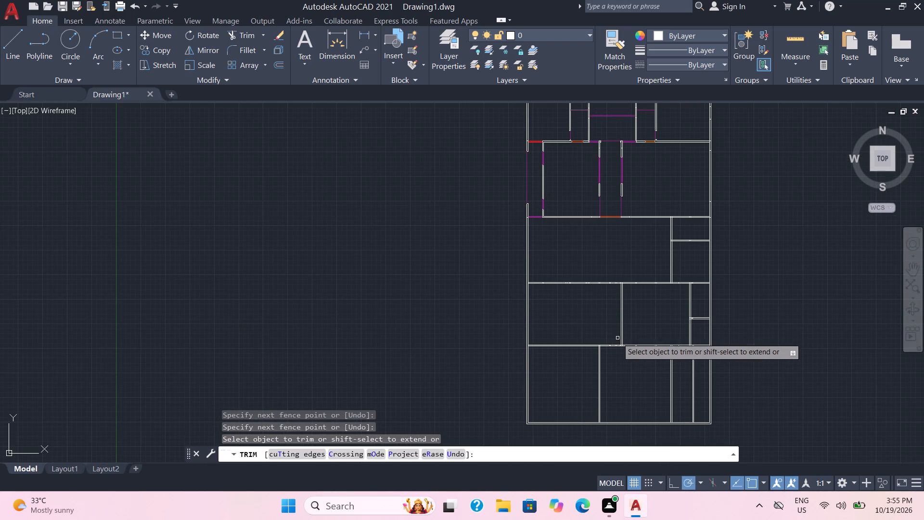
key(Escape)
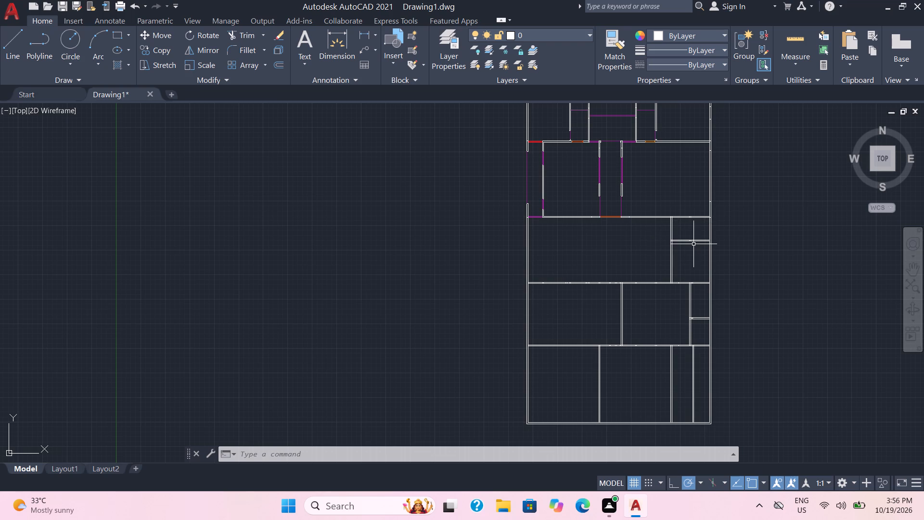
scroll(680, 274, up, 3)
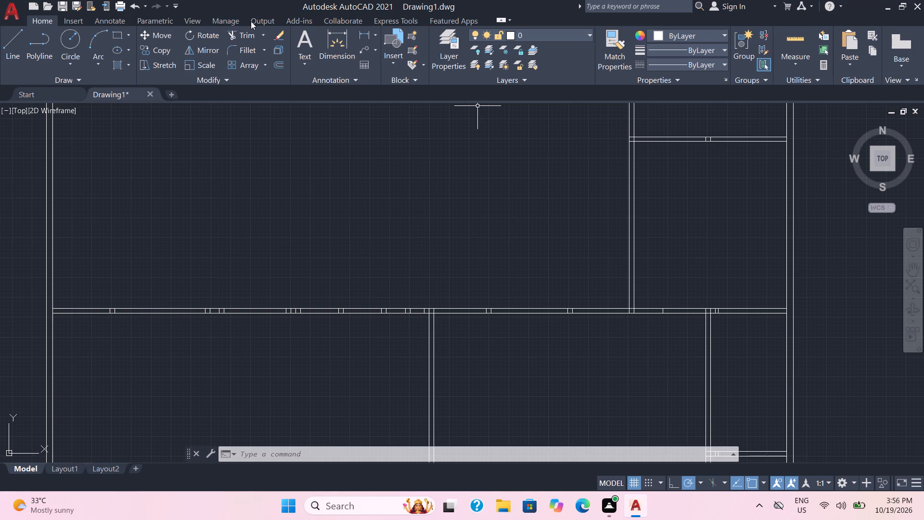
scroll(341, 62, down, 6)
Trim away the pair of short cross lines in the wall north of the small room against the east exterior wall.
scroll(362, 89, down, 4)
scroll(348, 169, down, 3)
middle_drag(420, 164, 498, 271)
scroll(420, 164, down, 1)
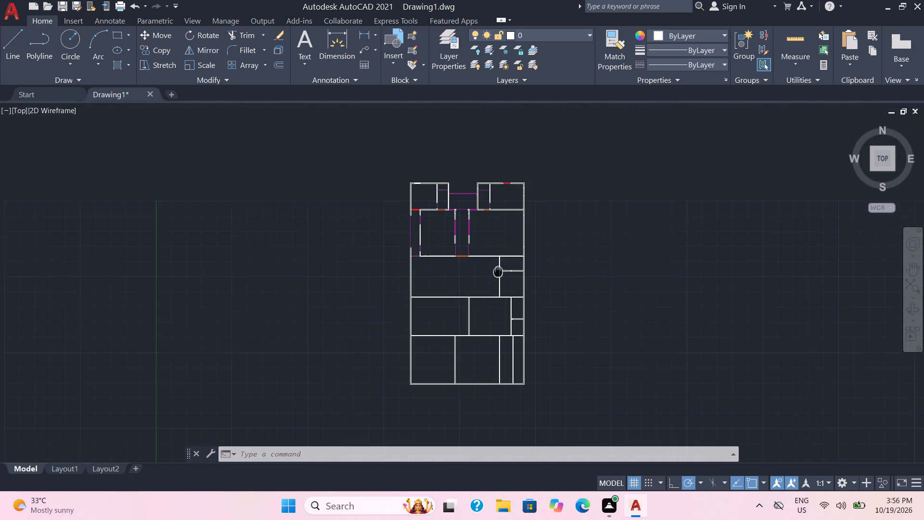
middle_drag(498, 271, 498, 271)
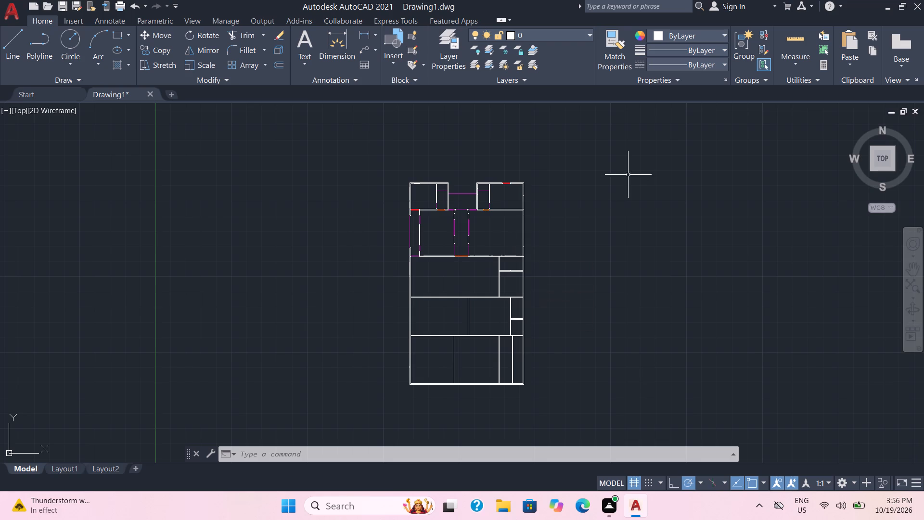
scroll(536, 253, up, 3)
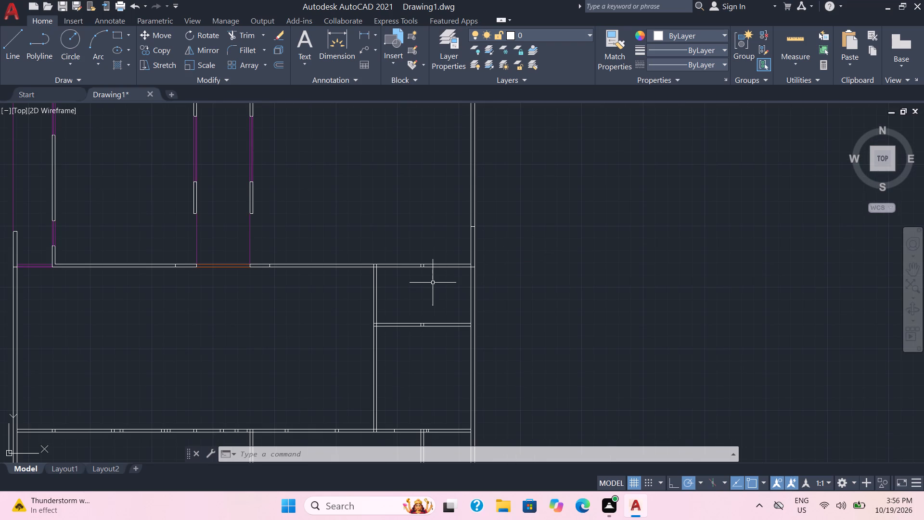
scroll(432, 283, up, 1)
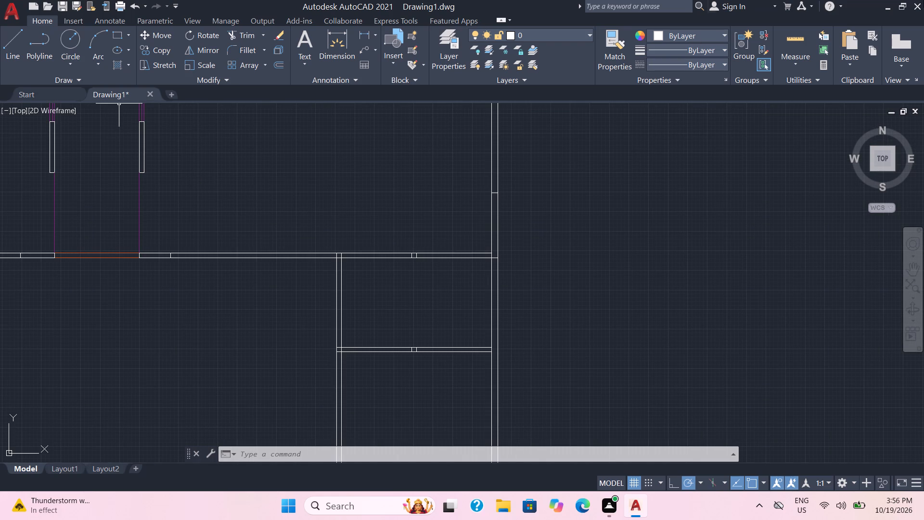
click(232, 27)
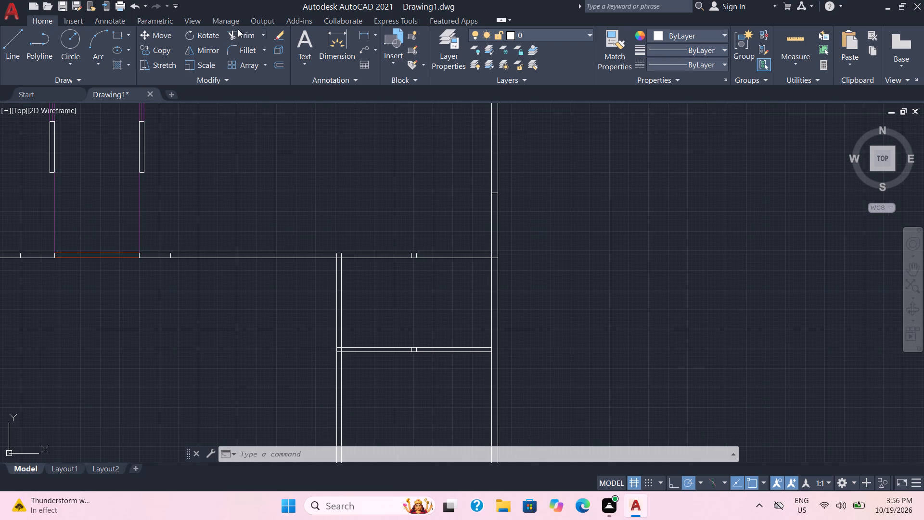
click(238, 29)
scroll(395, 260, up, 2)
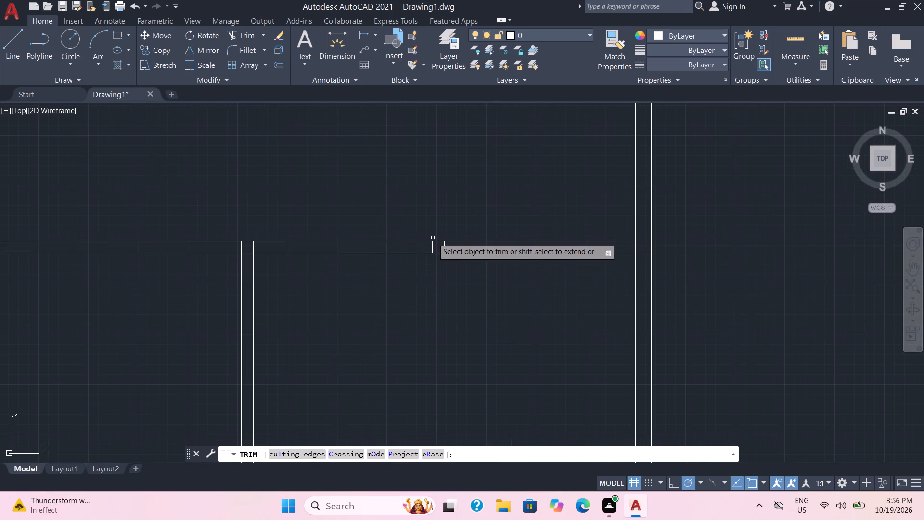
scroll(433, 238, up, 1)
drag(457, 250, 398, 250)
scroll(414, 228, down, 1)
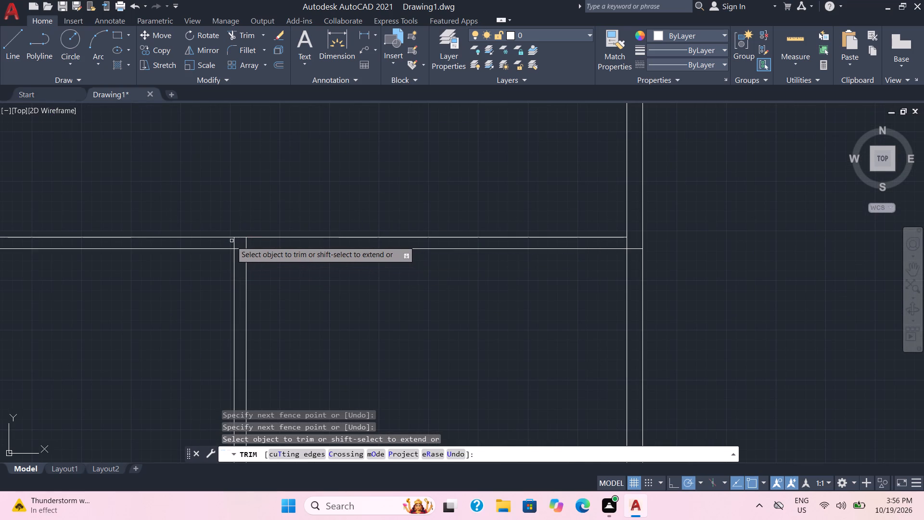
Trim the leftover lines where that small room's west partition meets the wall, leaving an open T-junction.
scroll(230, 241, up, 1)
drag(230, 241, 244, 265)
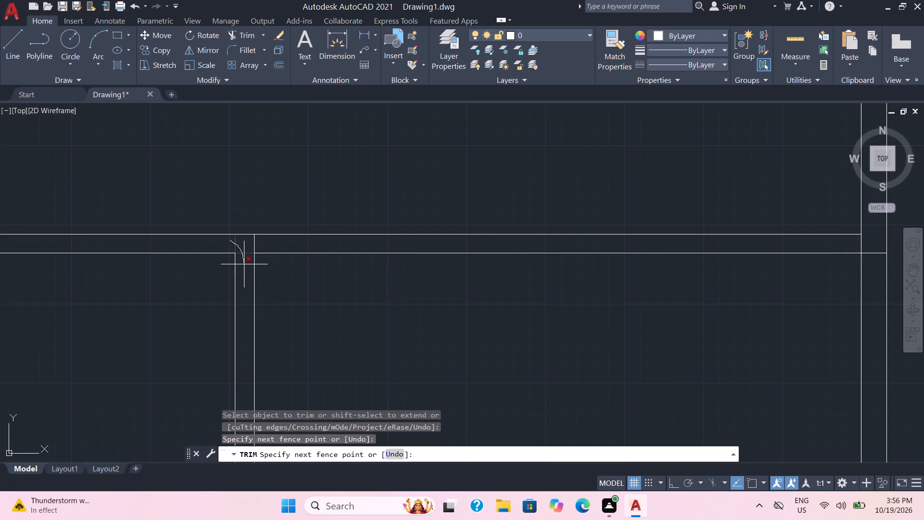
drag(244, 265, 259, 243)
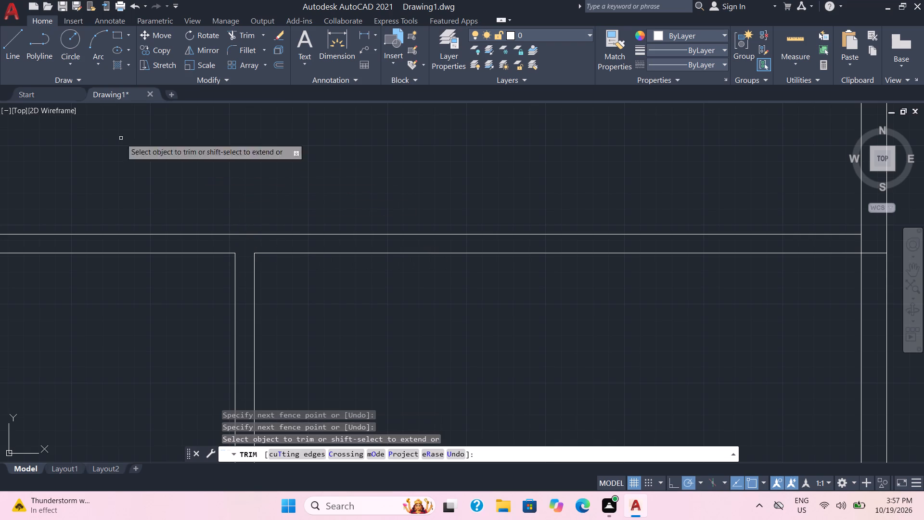
Draw two lines across the small room's north wall, about 6'-6" and 1'-1" west of the exterior wall's inner face.
click(20, 56)
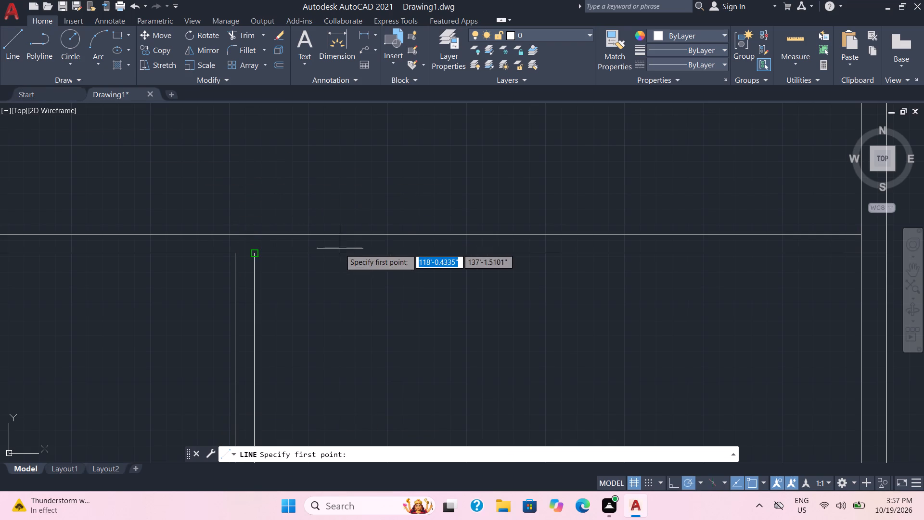
triple_click(366, 233)
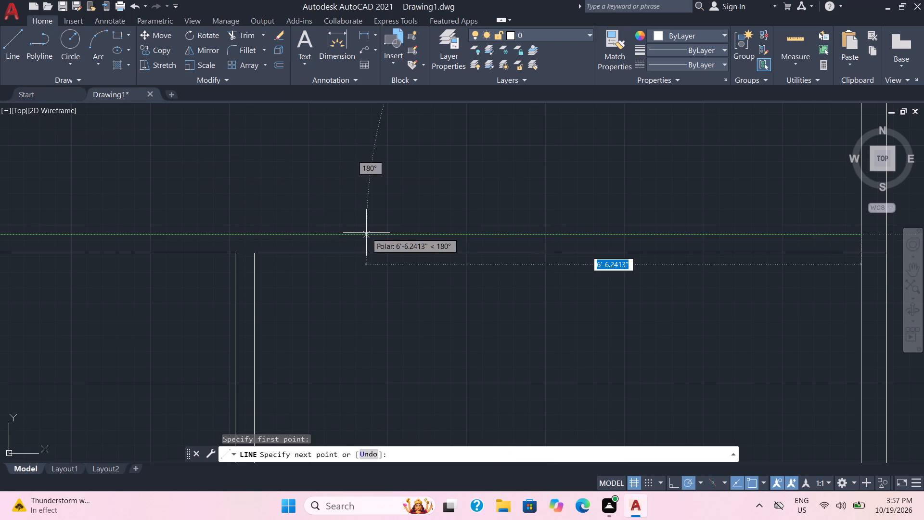
double_click(364, 252)
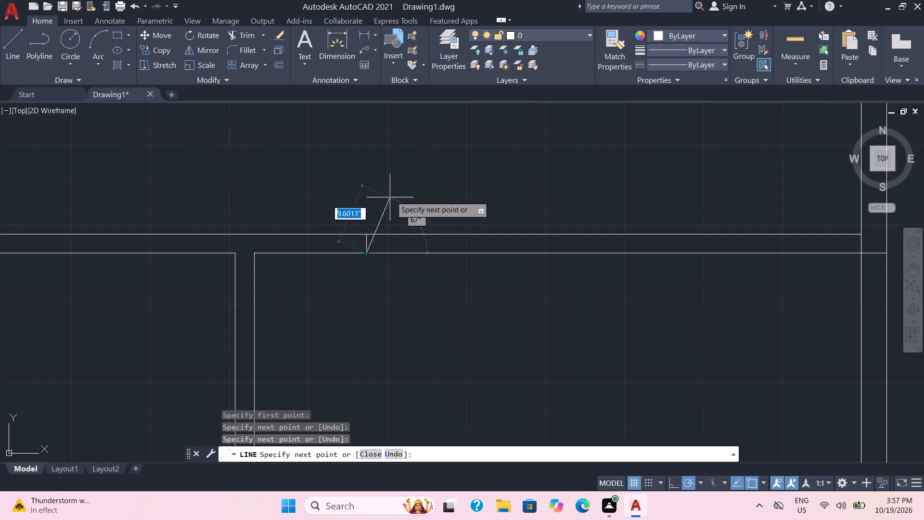
key(Escape)
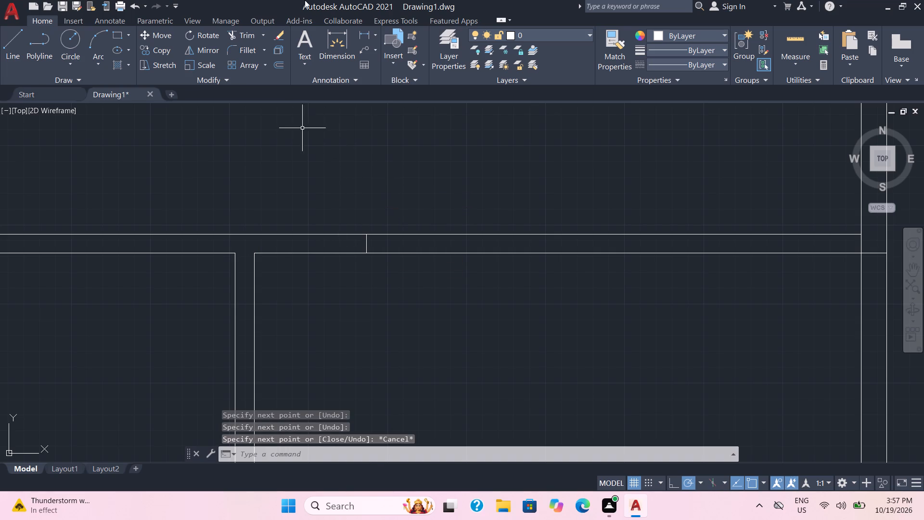
click(15, 52)
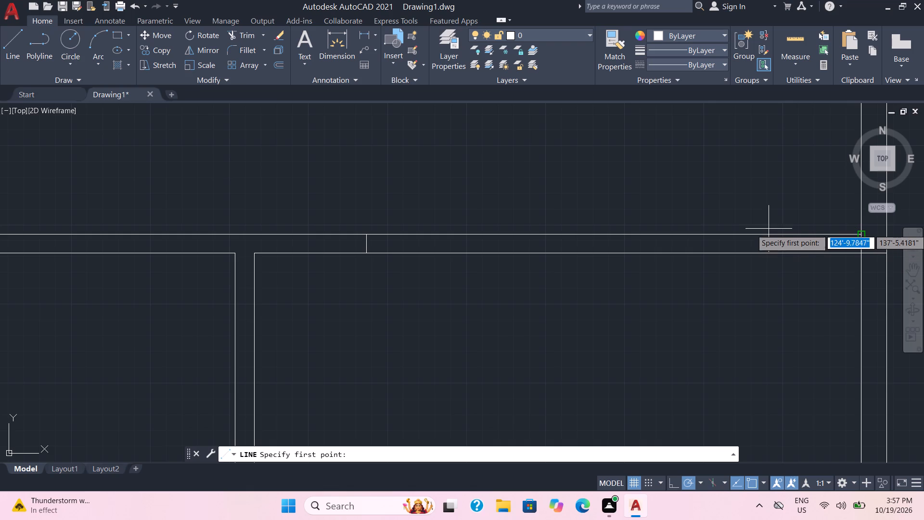
double_click(770, 235)
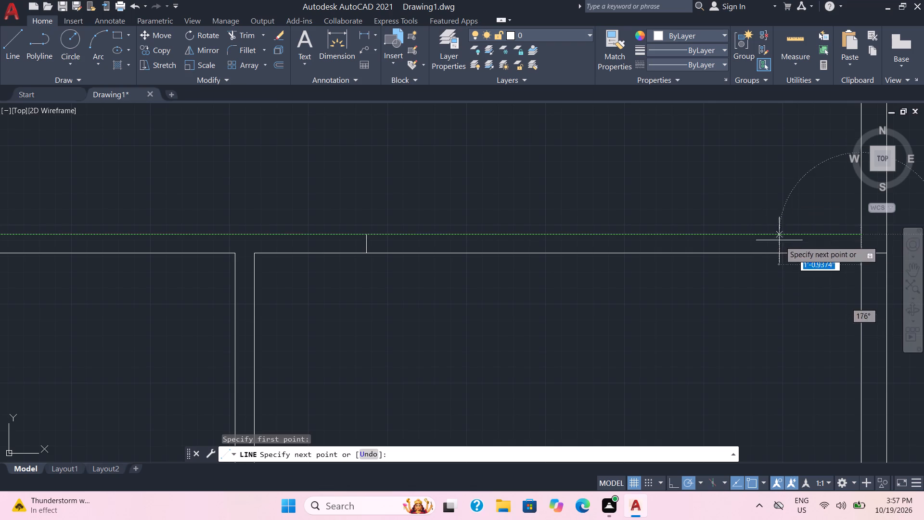
double_click(778, 237)
double_click(778, 252)
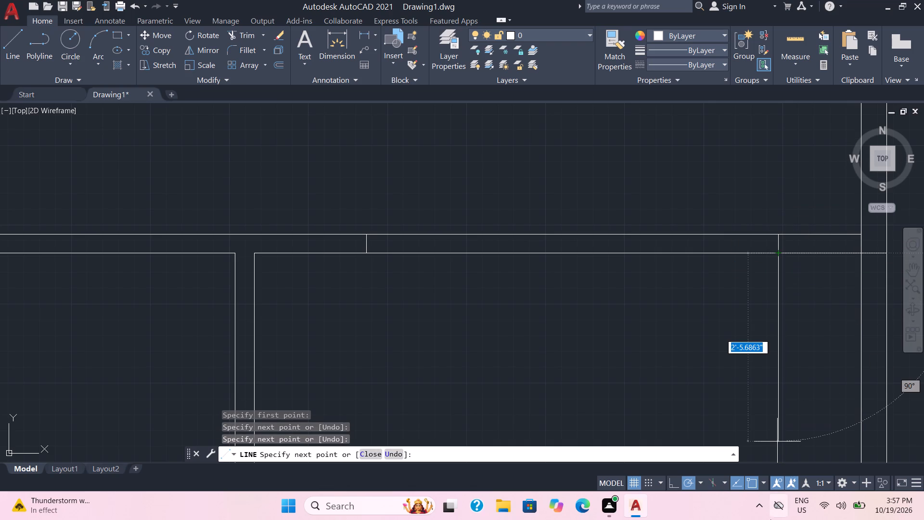
key(Escape)
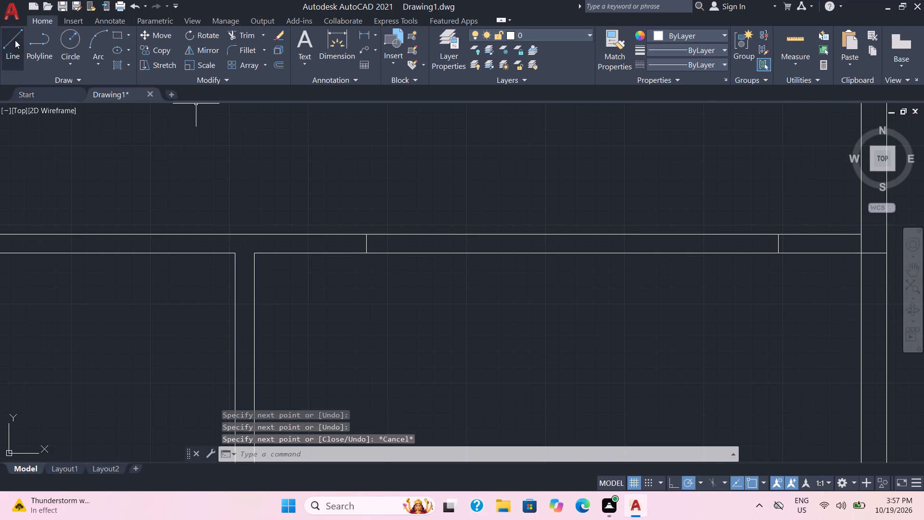
Trim away both wall face lines between the two new cross lines to form an opening.
click(249, 34)
drag(446, 259, 507, 233)
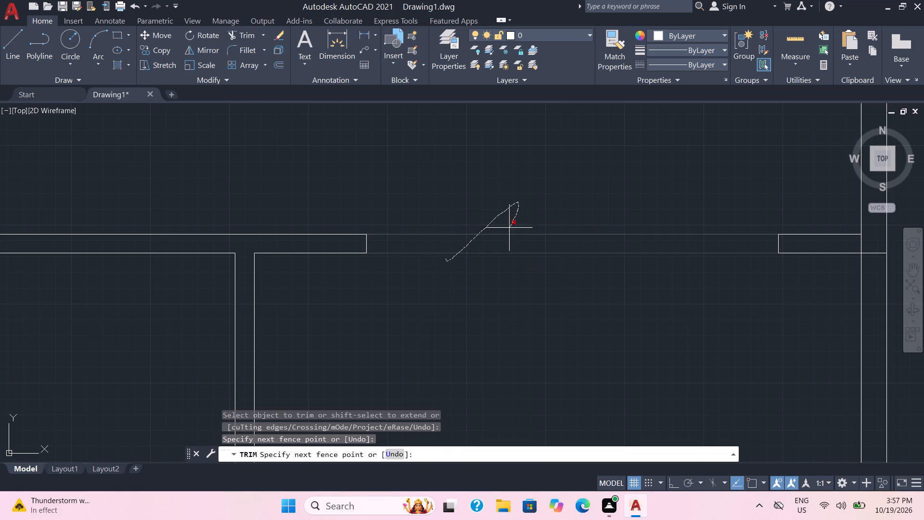
drag(507, 233, 492, 252)
key(Escape)
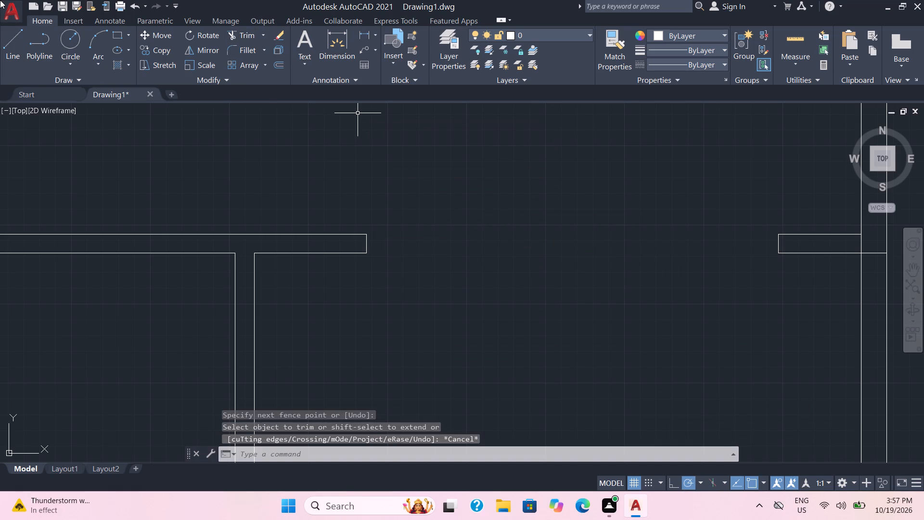
Outline the opening in the small room's north wall with lines and add a centre line about 5'-5" long through it.
scroll(0, 3, up, 1)
click(11, 35)
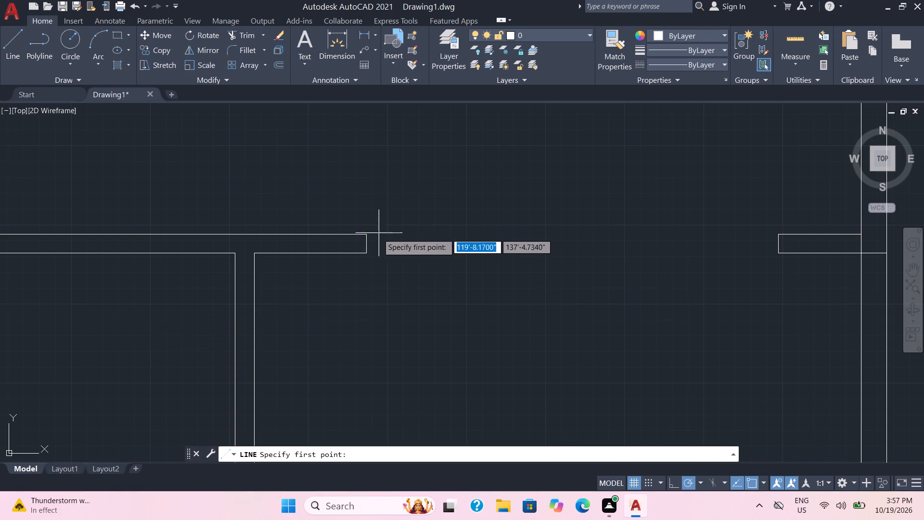
click(366, 237)
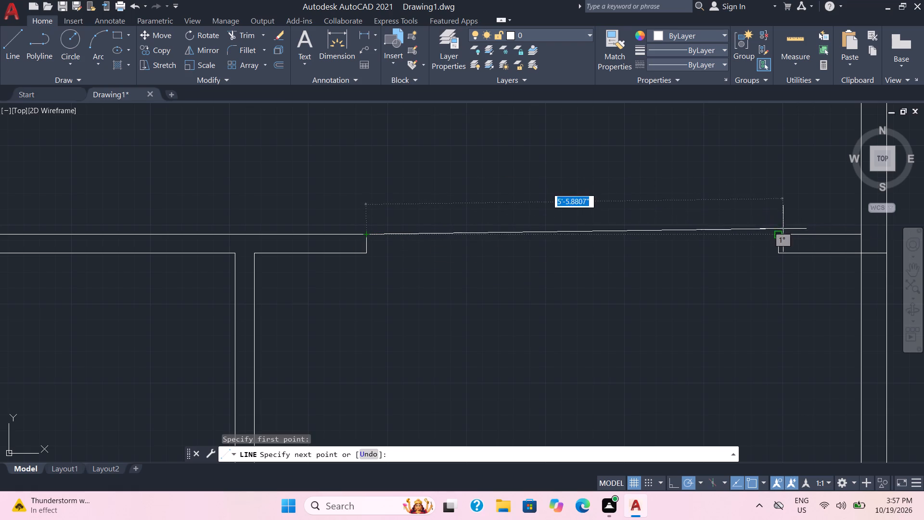
click(775, 236)
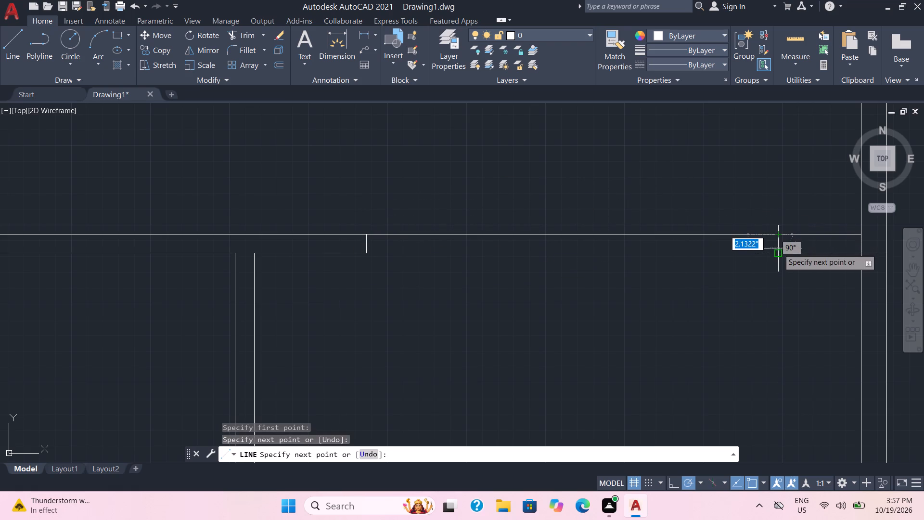
click(778, 252)
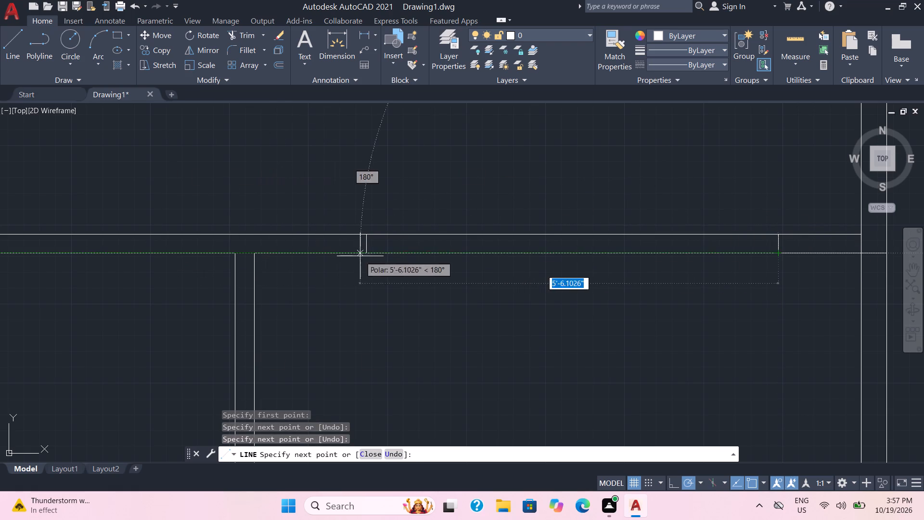
click(364, 256)
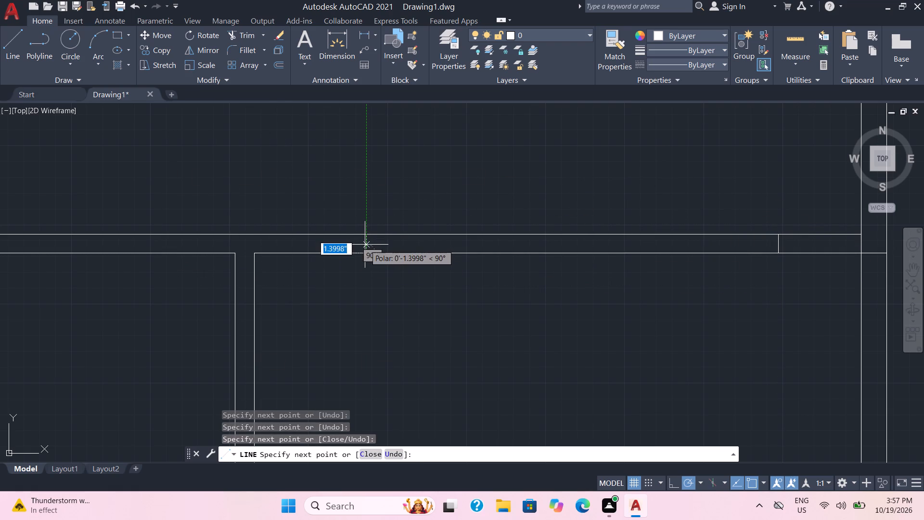
click(365, 245)
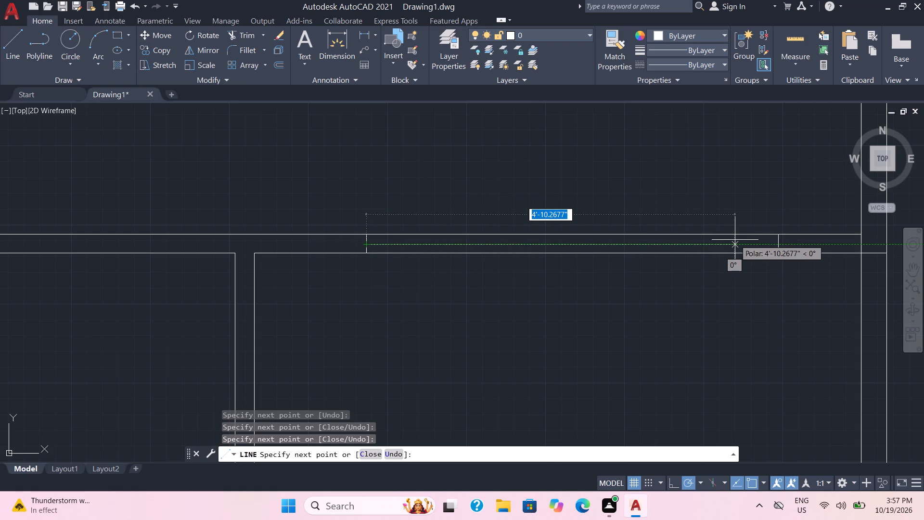
click(781, 243)
key(Escape)
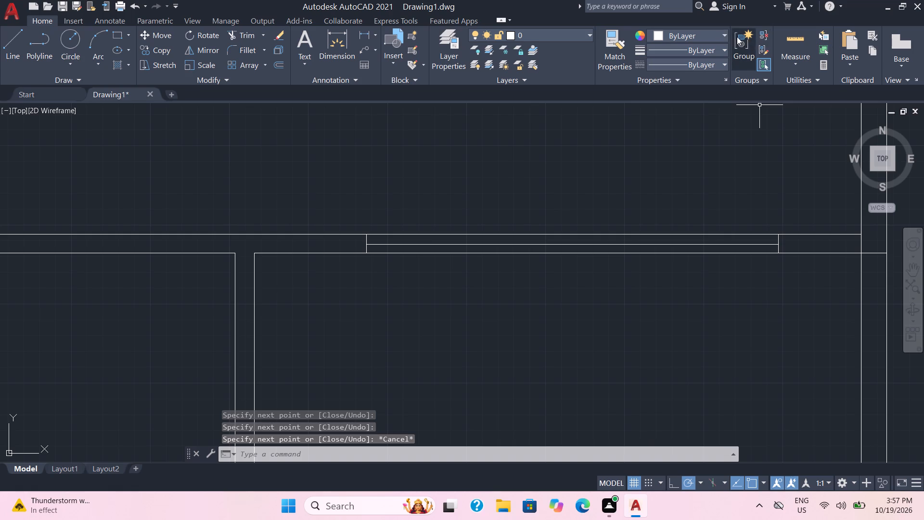
Set the current drawing colour to 147,39,143.
click(718, 34)
click(704, 97)
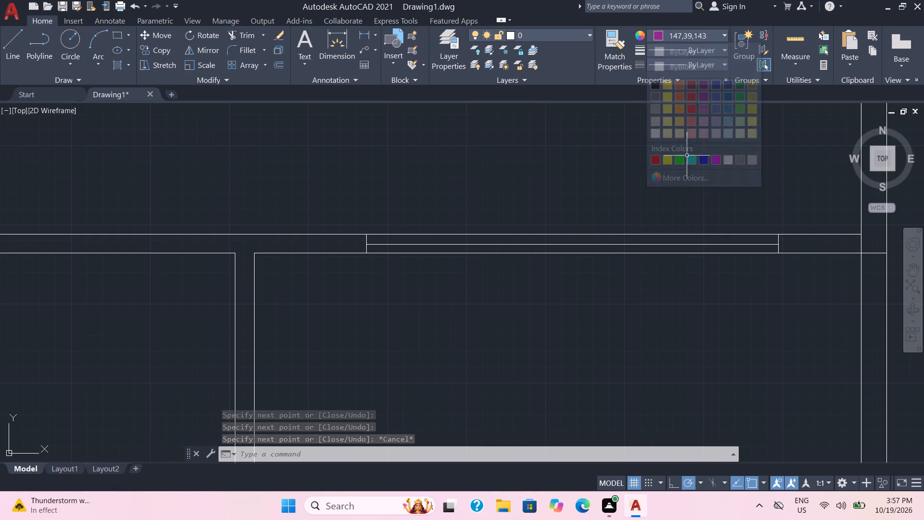
Recolour the three long lines in the small room's north opening to 147,39,143.
click(623, 233)
click(623, 244)
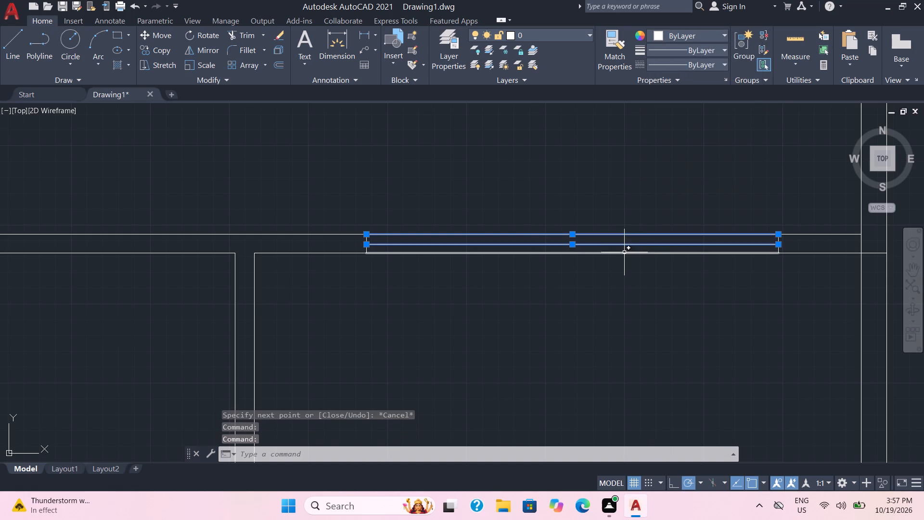
click(625, 254)
click(724, 36)
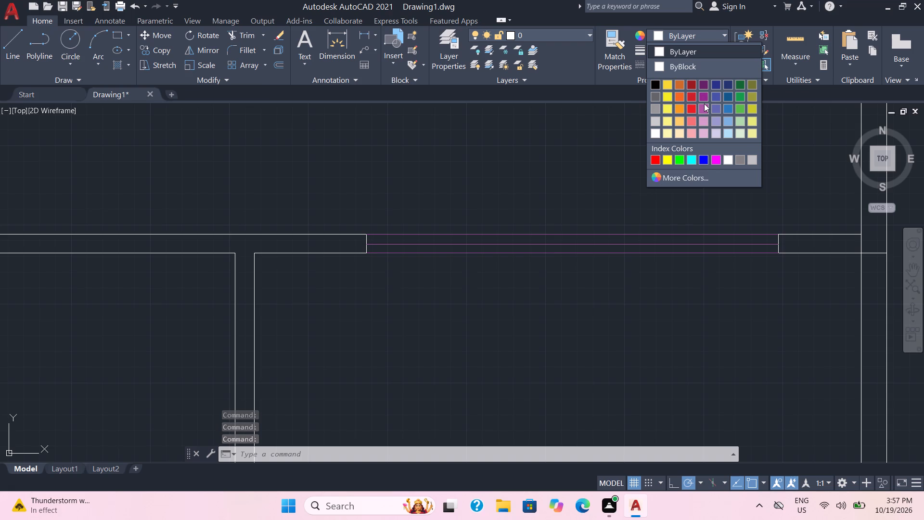
drag(704, 104, 707, 109)
scroll(560, 190, down, 2)
click(706, 33)
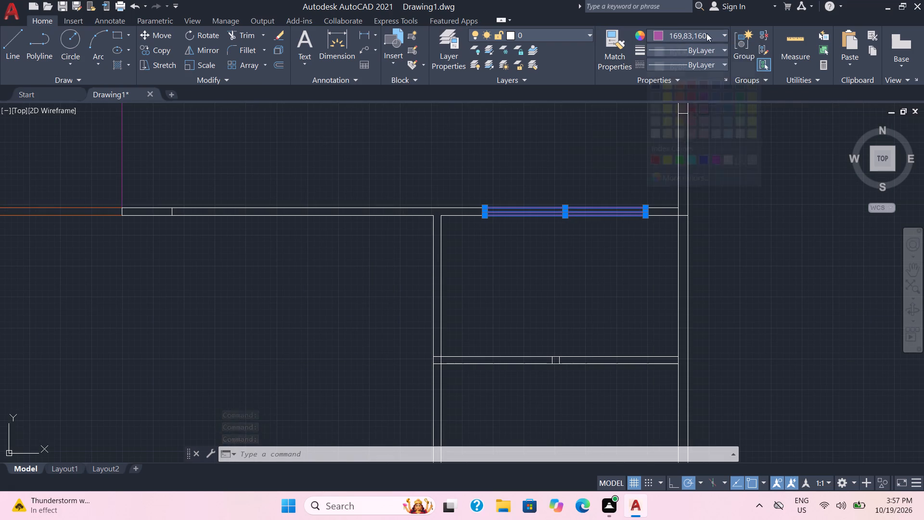
click(701, 96)
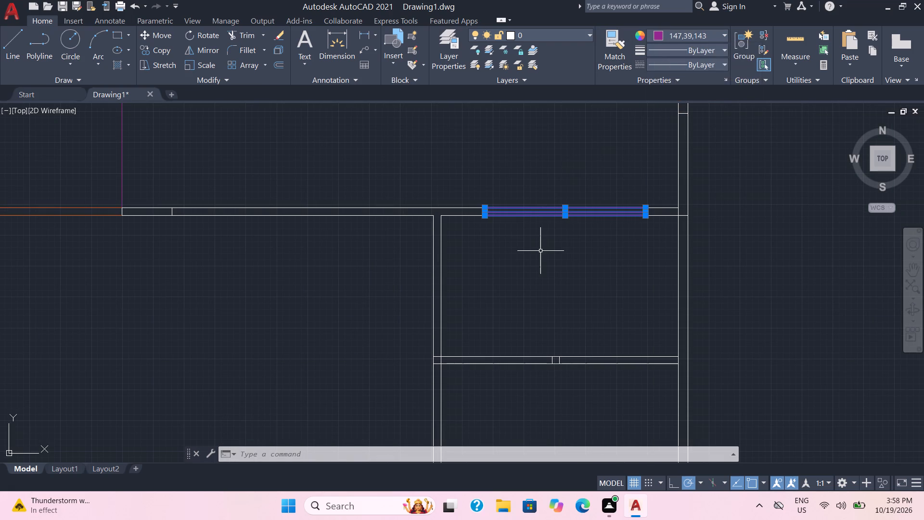
key(Escape)
key(grave)
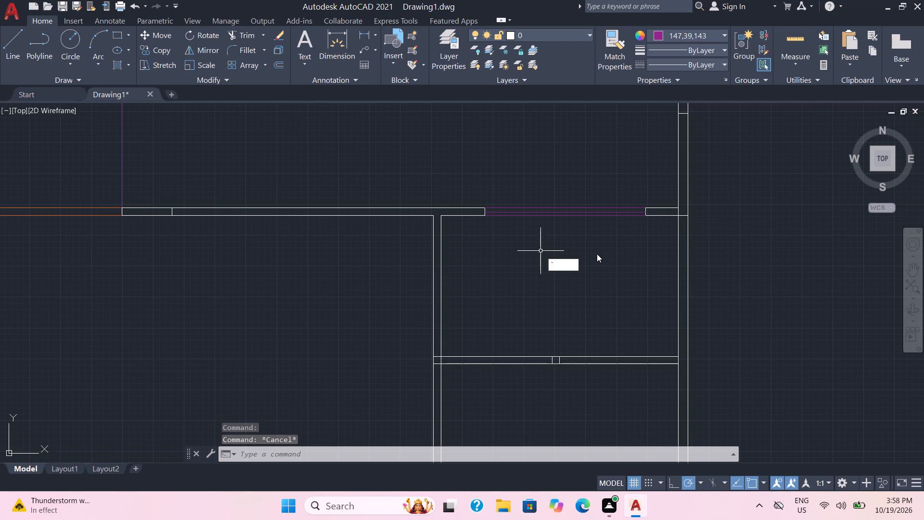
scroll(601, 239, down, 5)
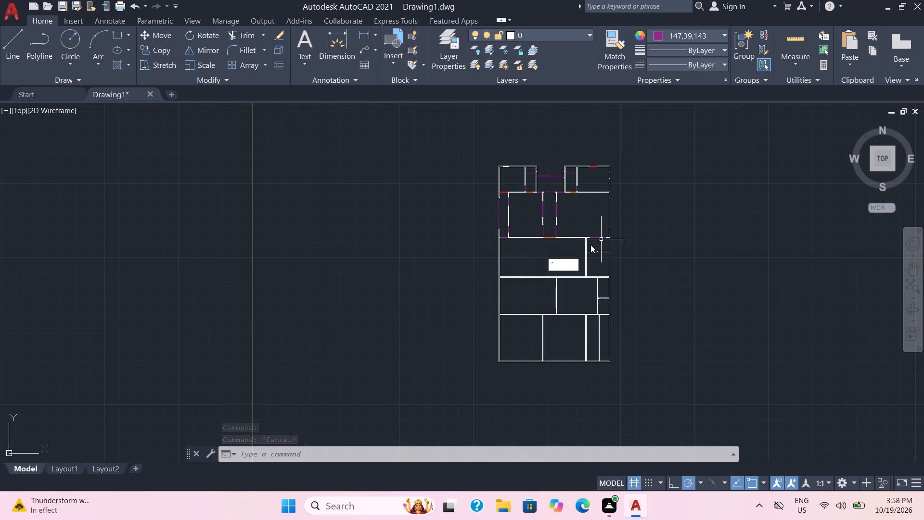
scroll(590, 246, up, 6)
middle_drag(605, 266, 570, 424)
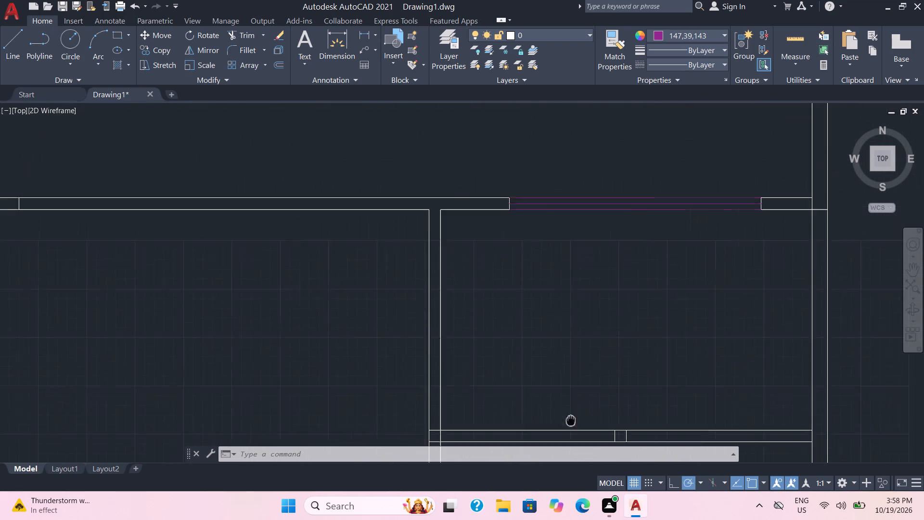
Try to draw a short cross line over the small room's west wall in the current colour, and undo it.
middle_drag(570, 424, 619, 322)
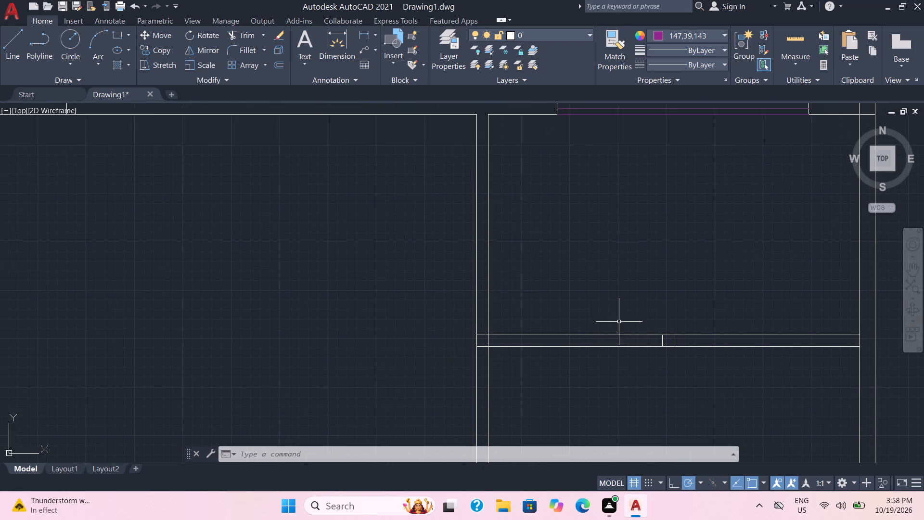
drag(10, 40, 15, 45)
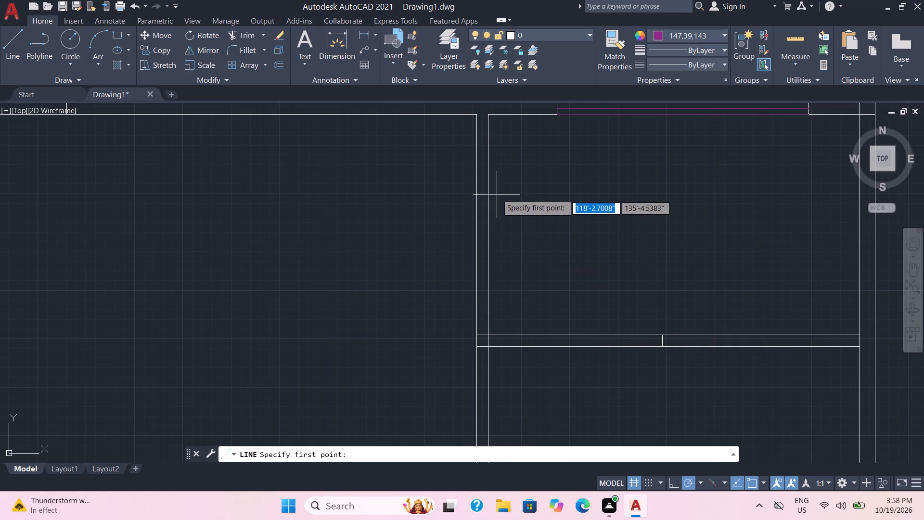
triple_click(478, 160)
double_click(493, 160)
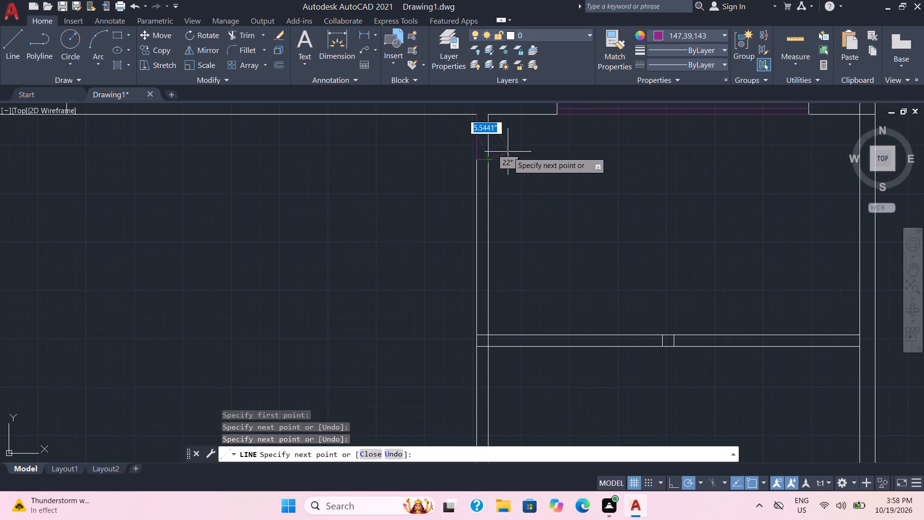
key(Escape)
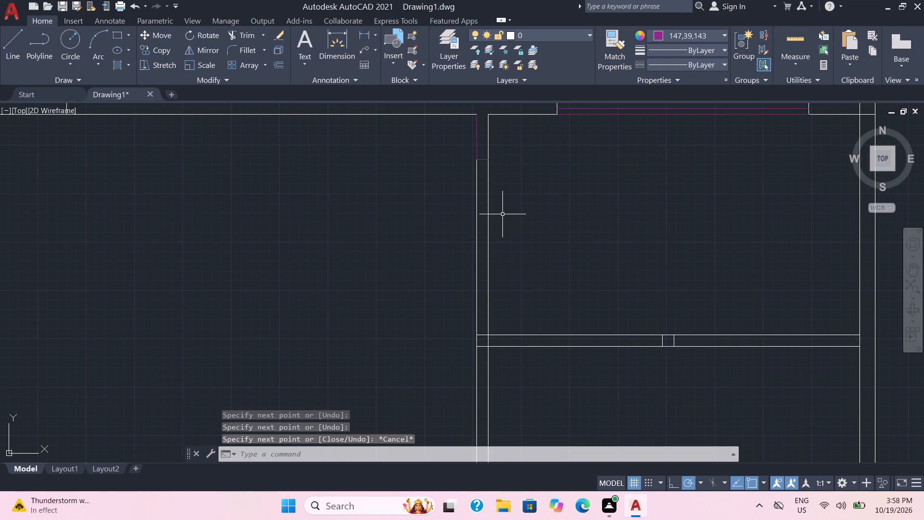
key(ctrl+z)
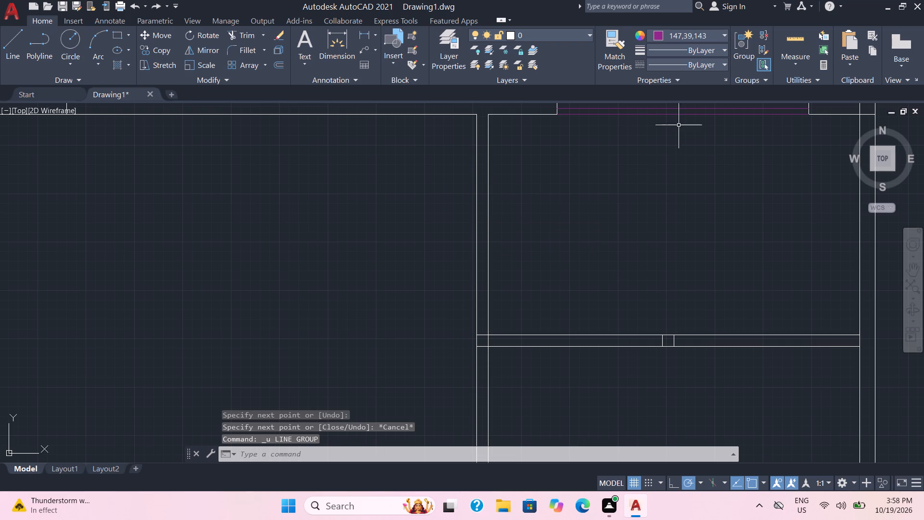
Set the current drawing colour to ByLayer.
click(724, 35)
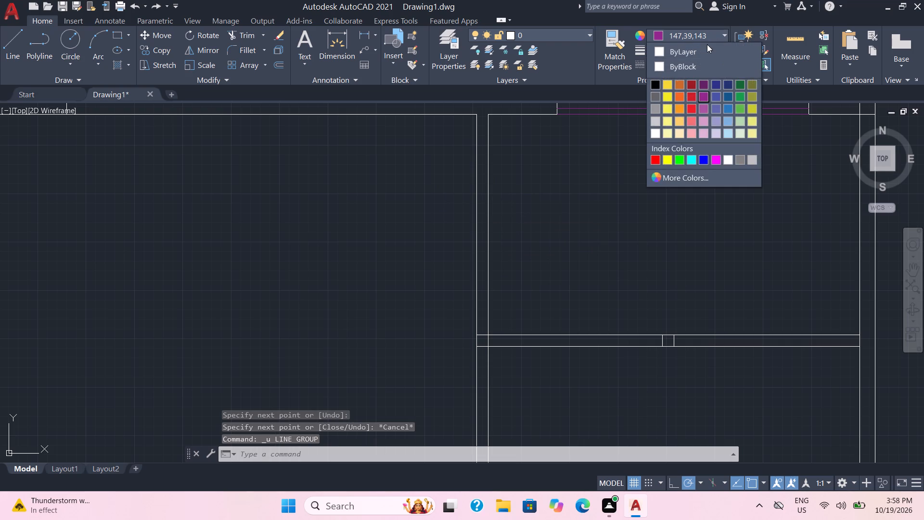
click(707, 44)
click(660, 38)
click(670, 48)
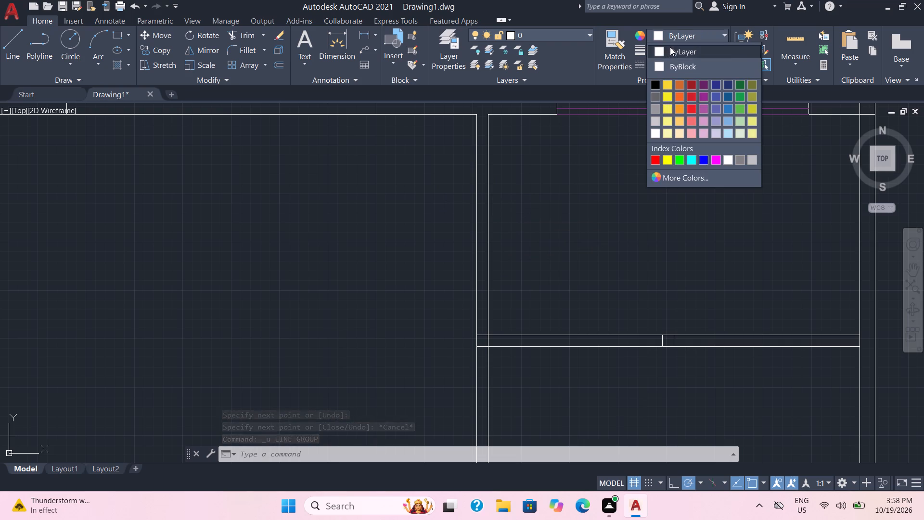
Draw a closed line outline about 2'-7" long across the small room's west wall, just below its north corner.
click(17, 55)
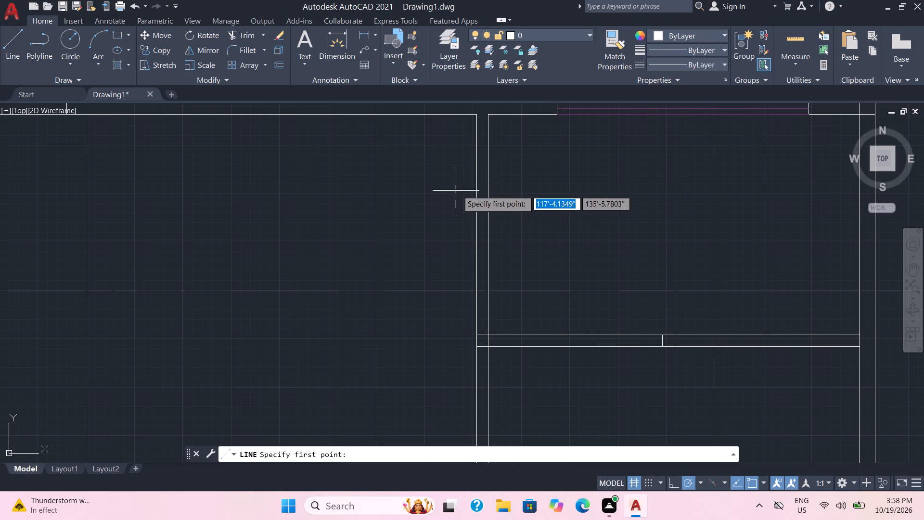
click(477, 157)
drag(477, 159, 480, 164)
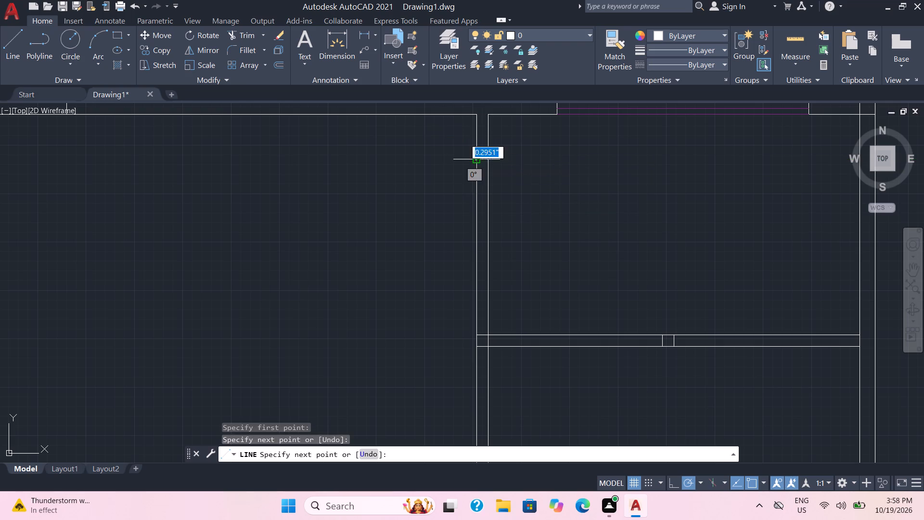
double_click(488, 160)
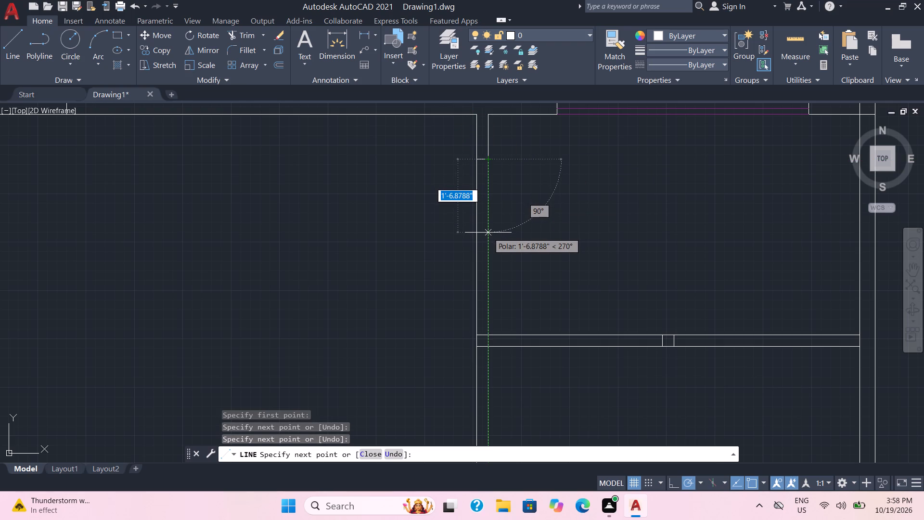
double_click(493, 280)
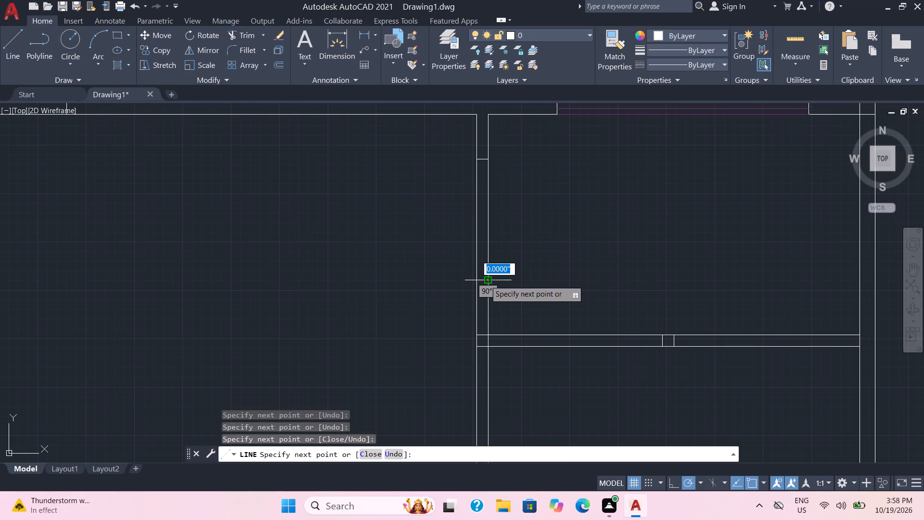
double_click(479, 280)
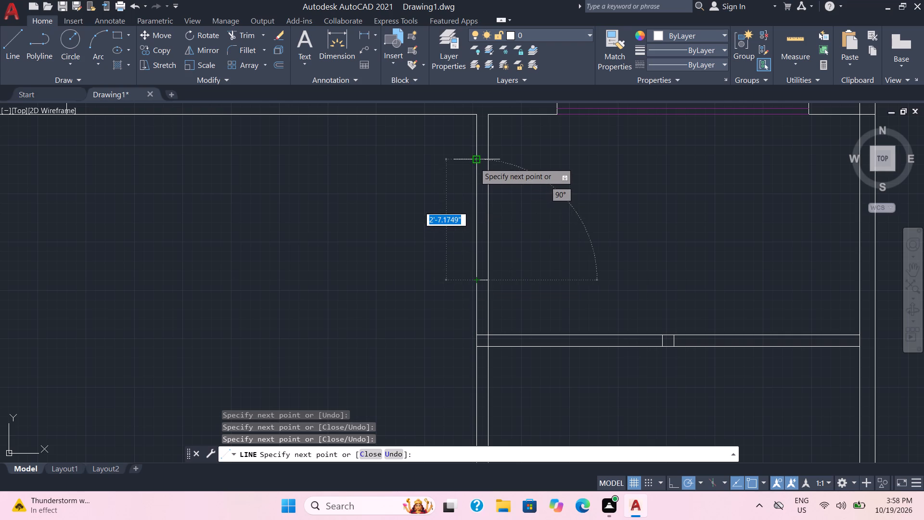
double_click(476, 163)
key(grave)
key(Escape)
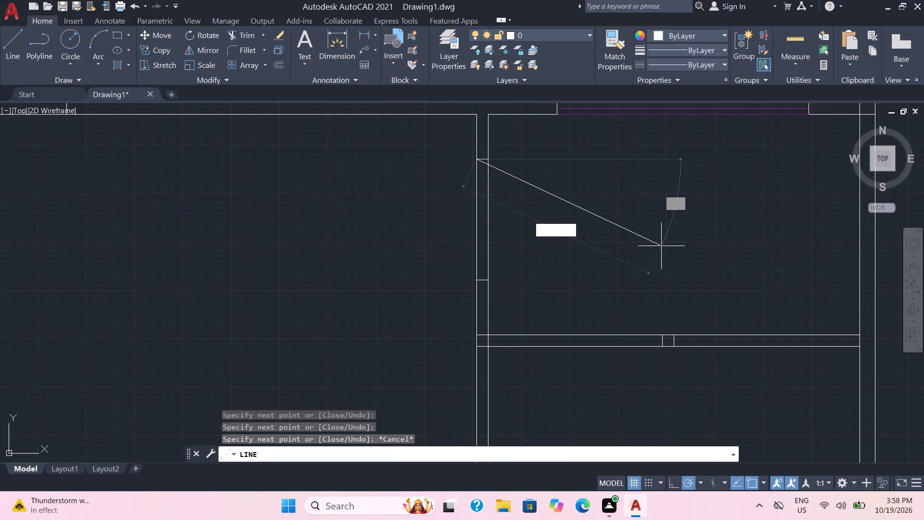
Trim away both west wall face lines between the two new cross lines to form an opening.
click(250, 37)
drag(500, 216, 437, 232)
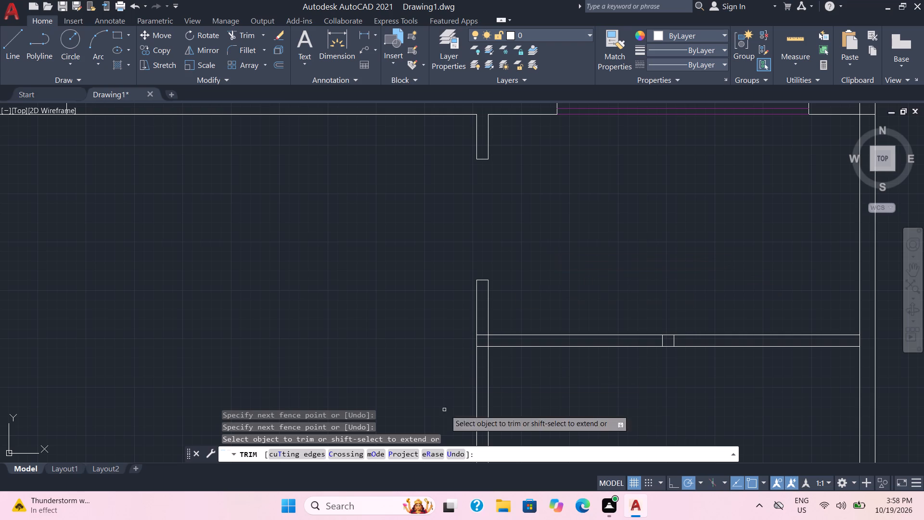
Trim the overlapping lines where the small room's south partition meets its west wall, and the two short cross lines inside that partition.
scroll(480, 403, up, 1)
drag(485, 283, 485, 301)
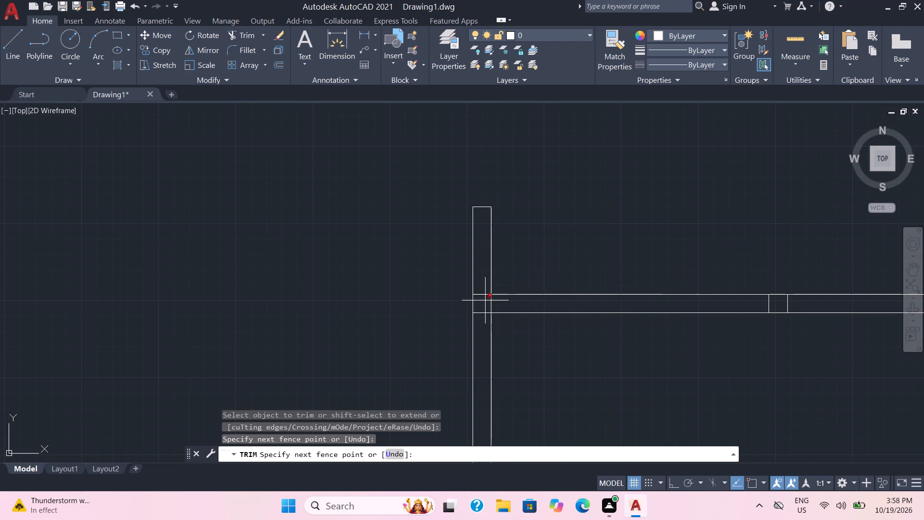
drag(485, 301, 477, 321)
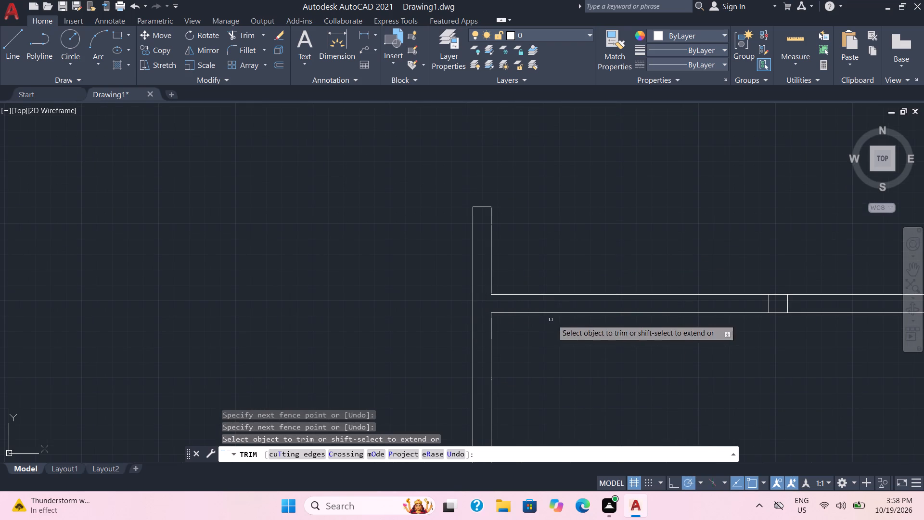
drag(803, 304, 761, 303)
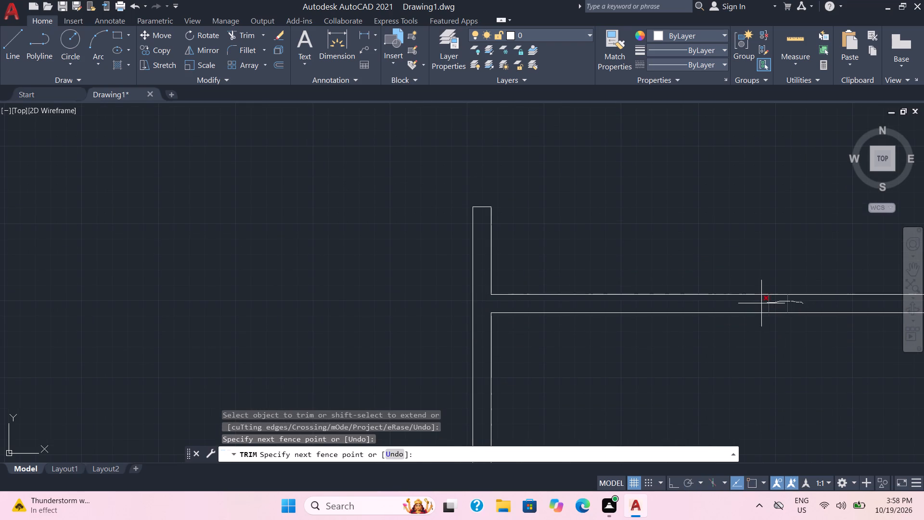
drag(761, 303, 760, 303)
scroll(698, 194, down, 3)
middle_drag(692, 200, 573, 295)
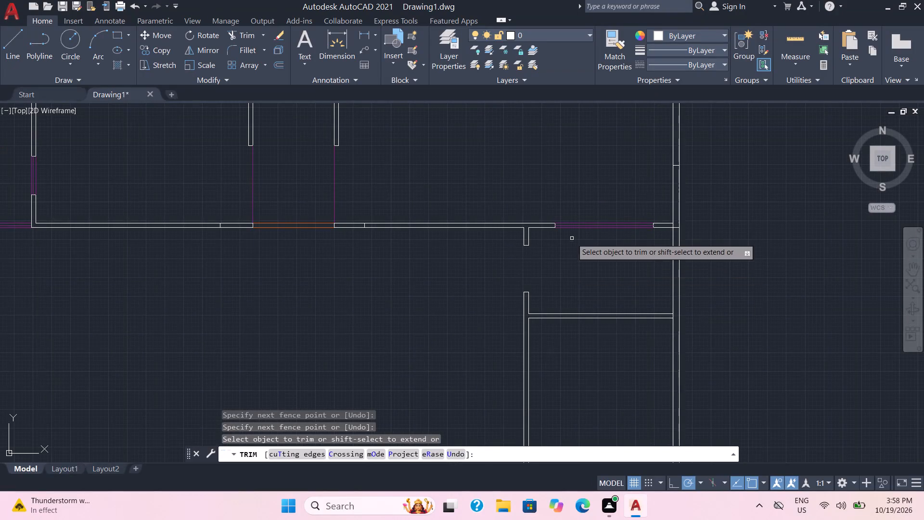
key(Escape)
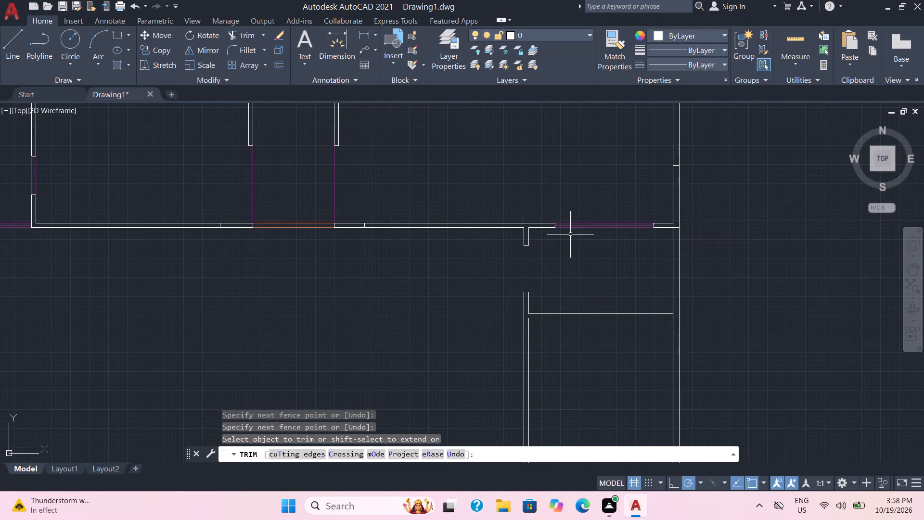
Outline the opening in the small room's west wall with lines and add a centre line about 2'-7" long through it.
click(11, 41)
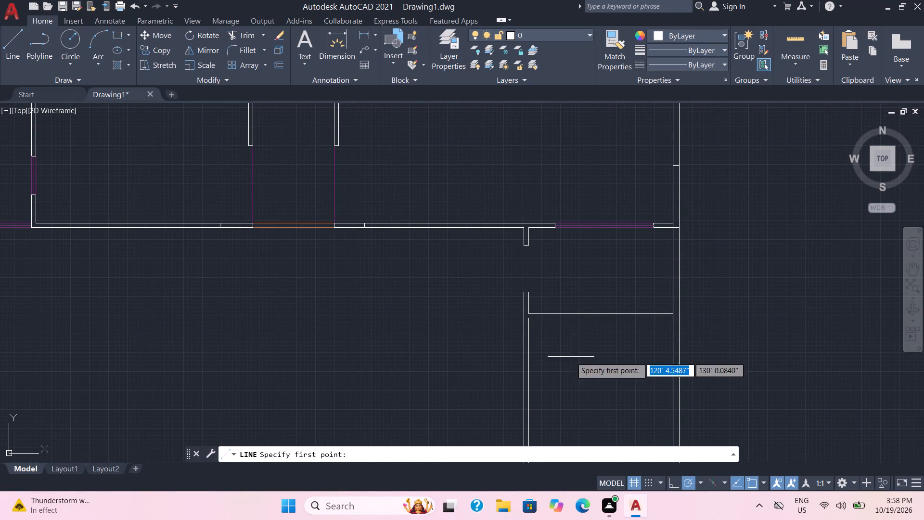
scroll(579, 342, up, 1)
click(486, 185)
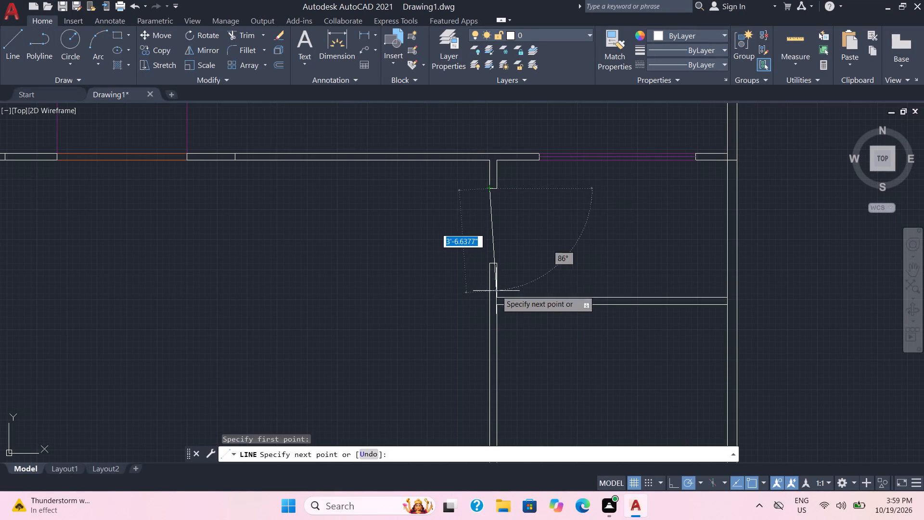
click(489, 265)
click(499, 265)
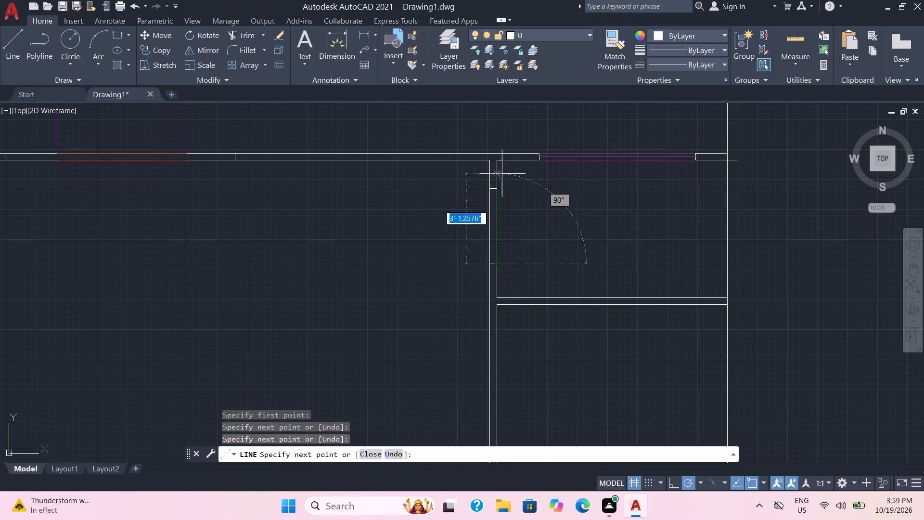
click(499, 191)
scroll(503, 191, up, 3)
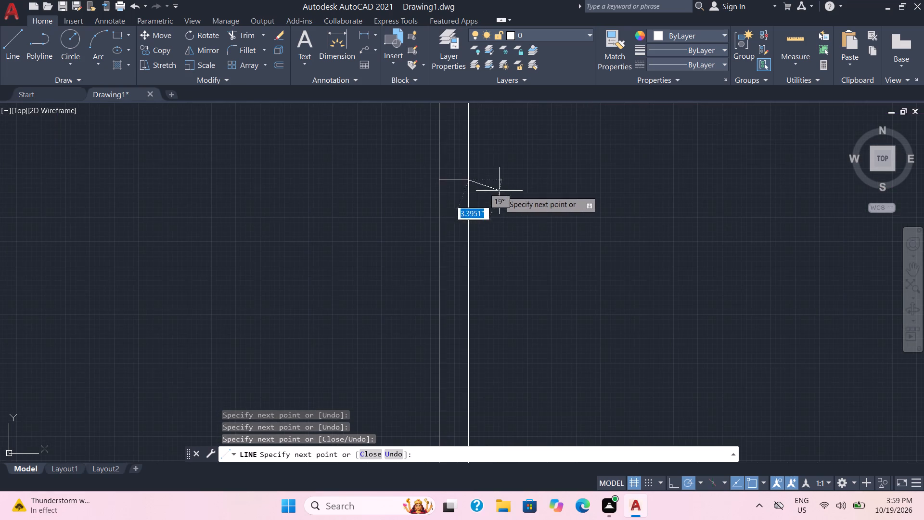
click(455, 182)
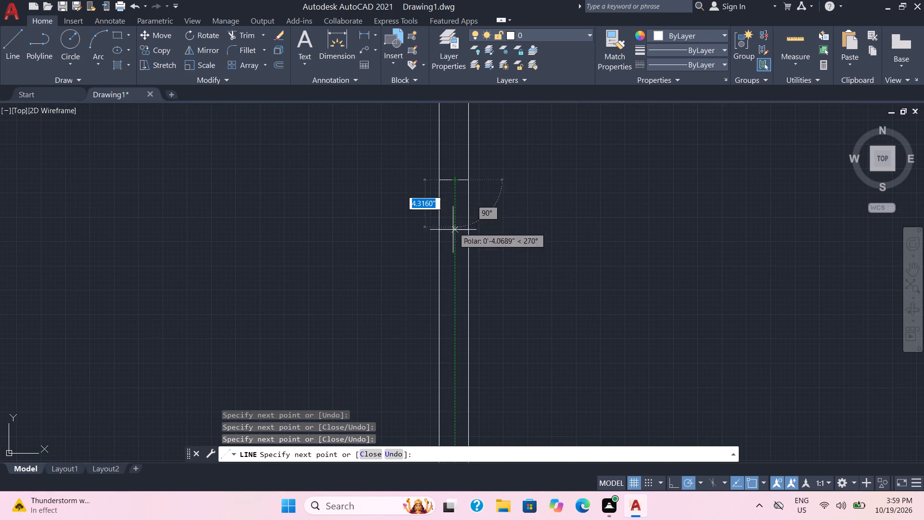
middle_drag(449, 386, 490, 241)
scroll(449, 387, down, 1)
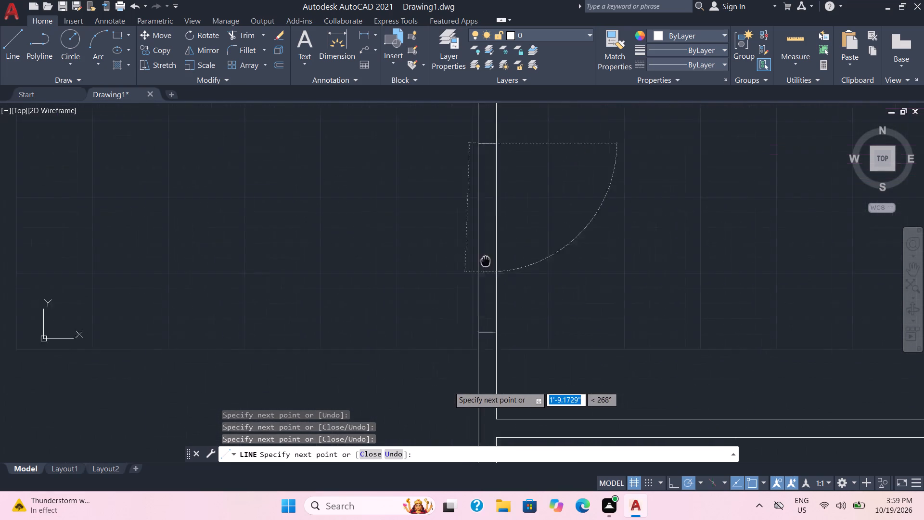
middle_drag(490, 241, 524, 90)
scroll(524, 93, up, 1)
click(527, 149)
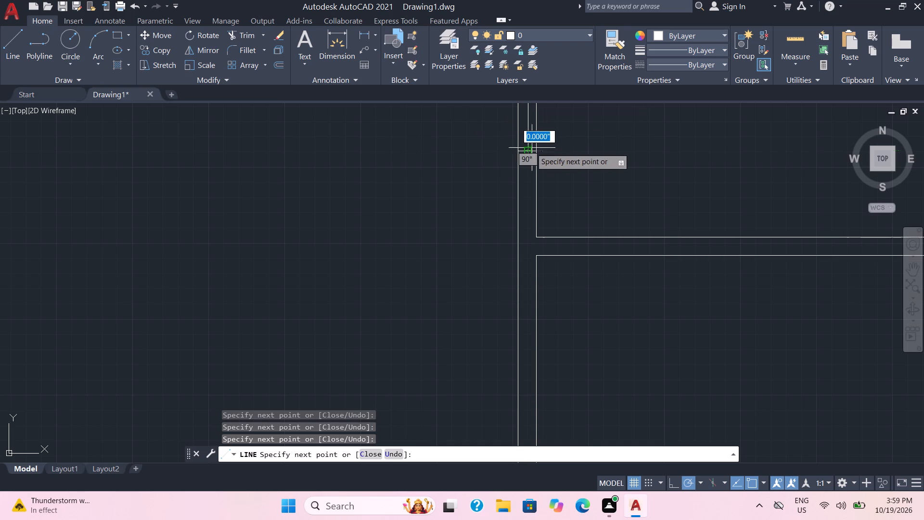
key(Escape)
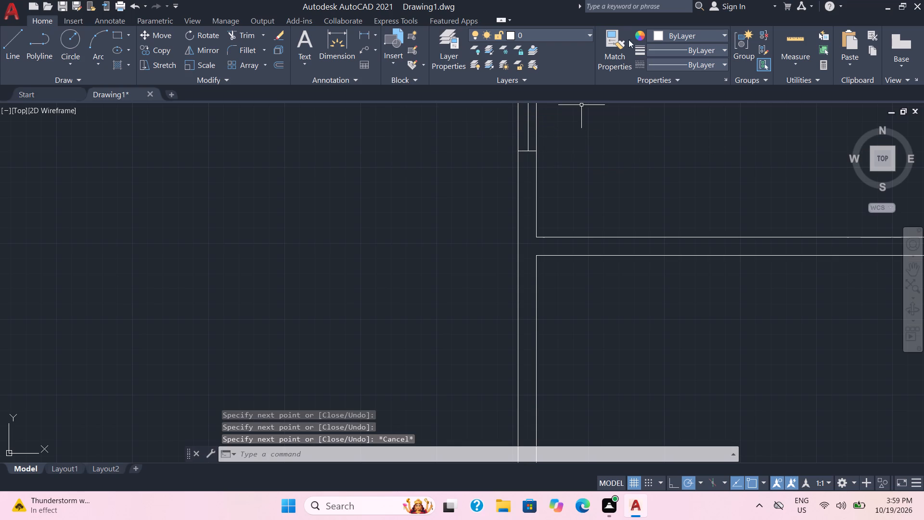
Set the current drawing colour to 147,39,143.
scroll(603, 189, down, 2)
middle_drag(624, 152, 515, 303)
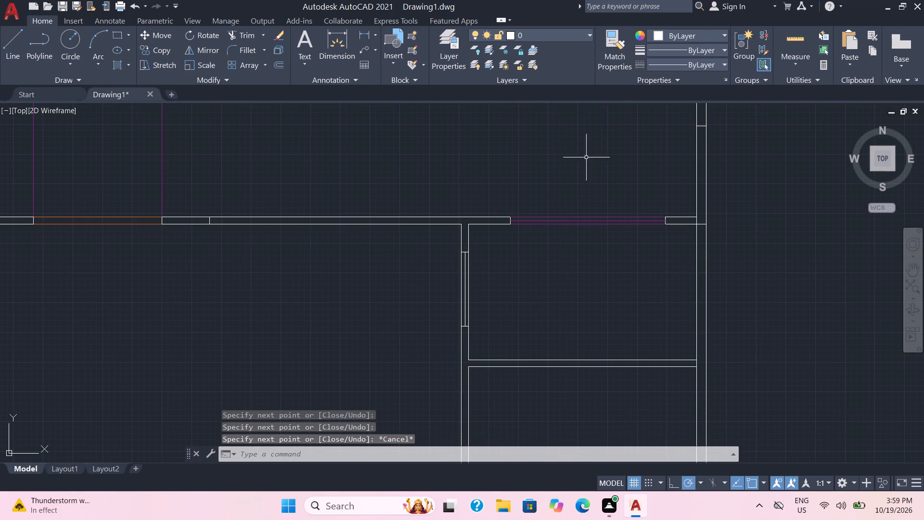
click(667, 37)
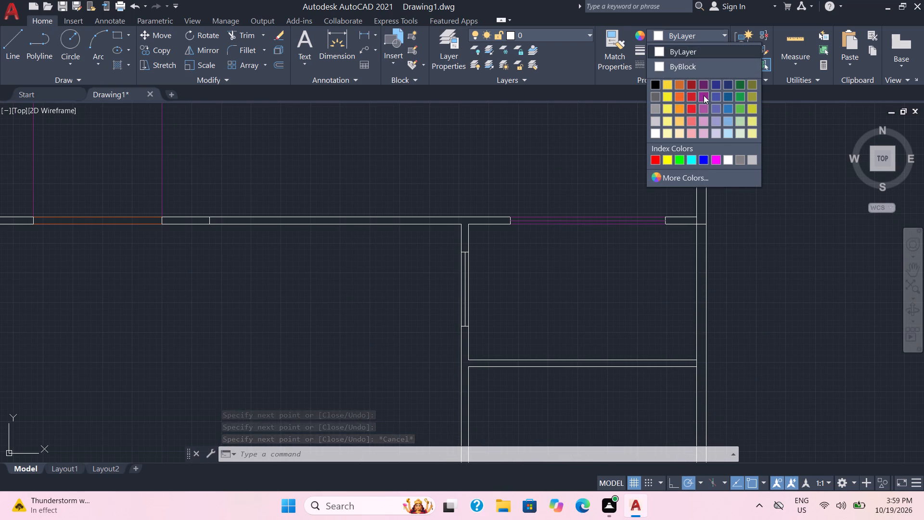
click(704, 95)
Recolour the three long lines in the small room's west opening to 147,39,143.
scroll(379, 263, up, 1)
scroll(473, 287, up, 1)
click(528, 295)
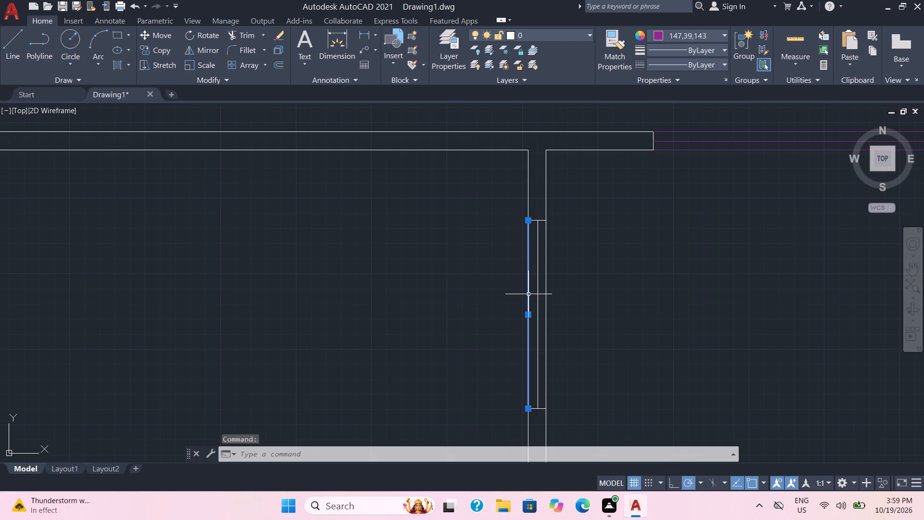
click(539, 293)
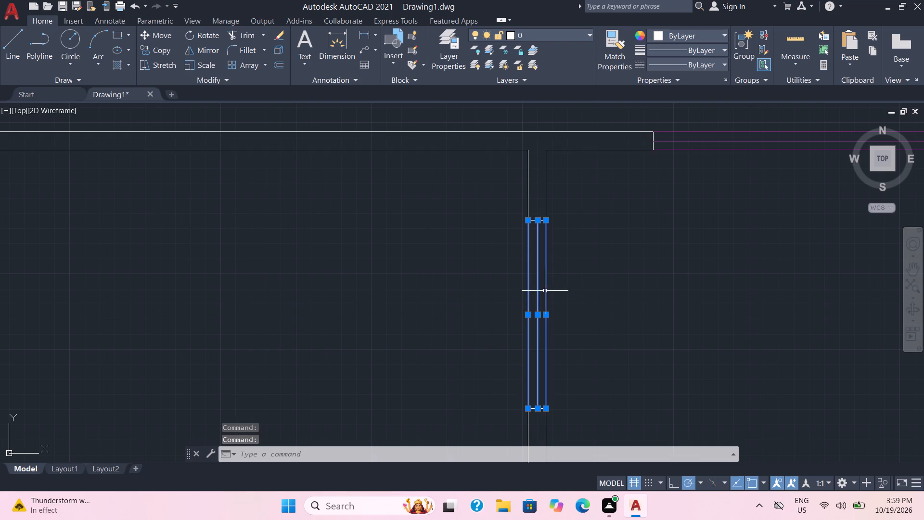
click(545, 291)
click(684, 35)
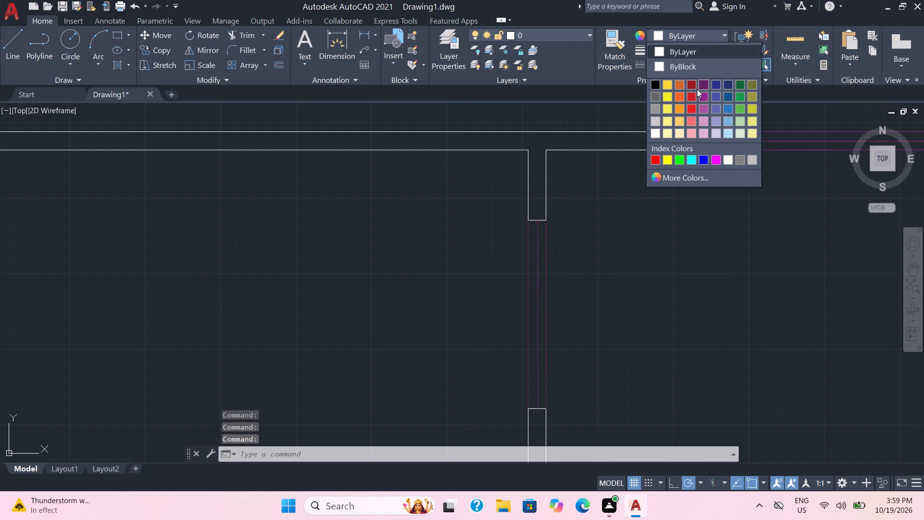
click(706, 100)
scroll(611, 280, down, 2)
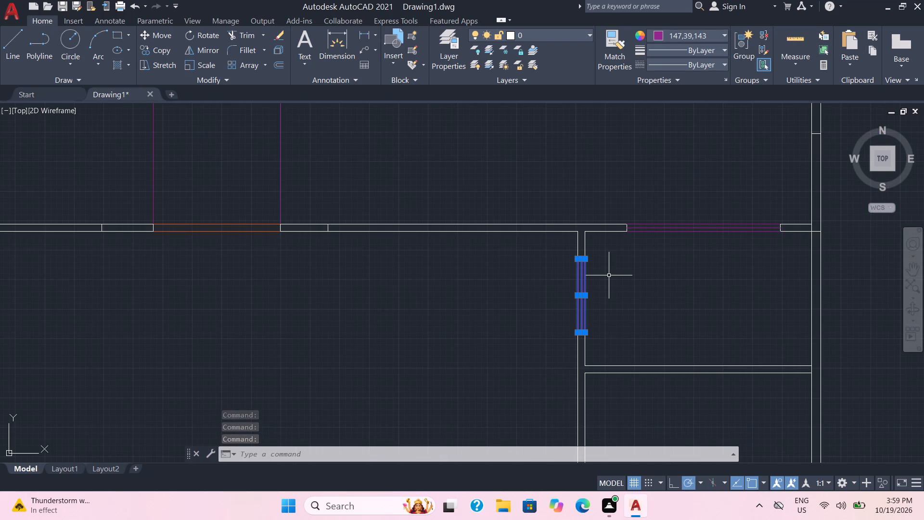
key(Escape)
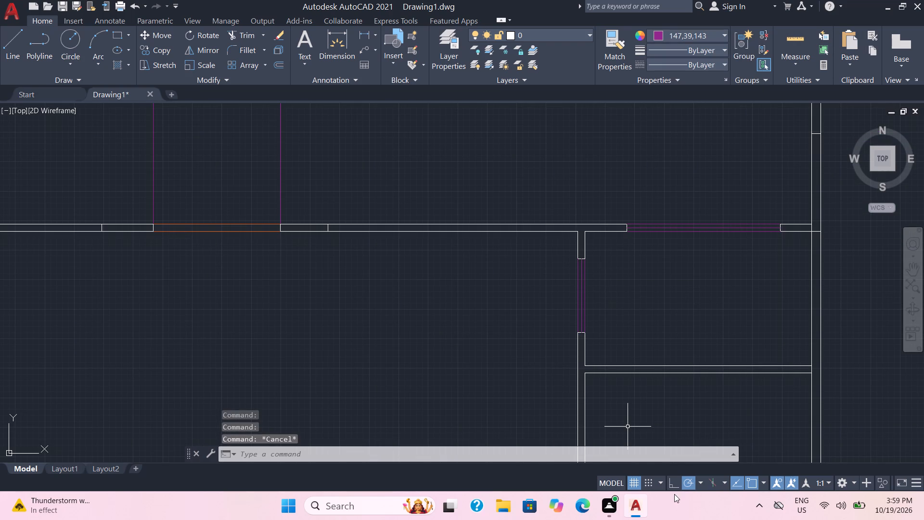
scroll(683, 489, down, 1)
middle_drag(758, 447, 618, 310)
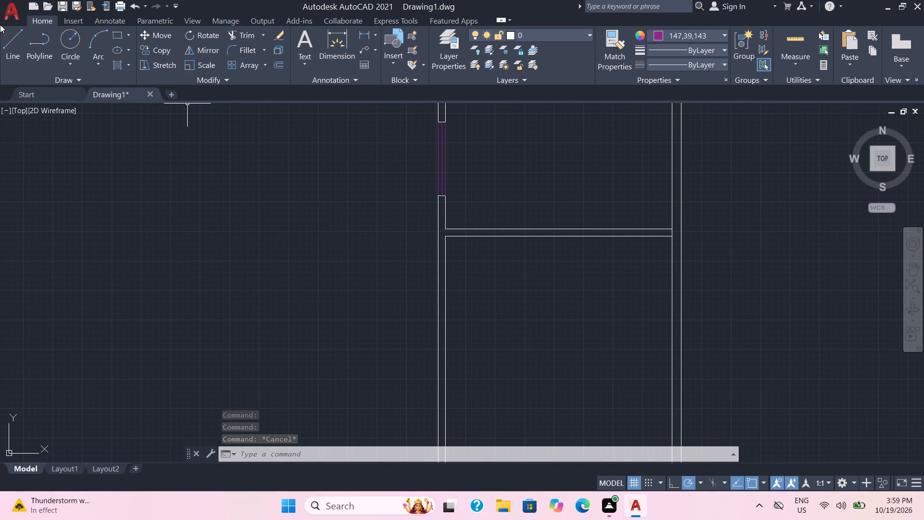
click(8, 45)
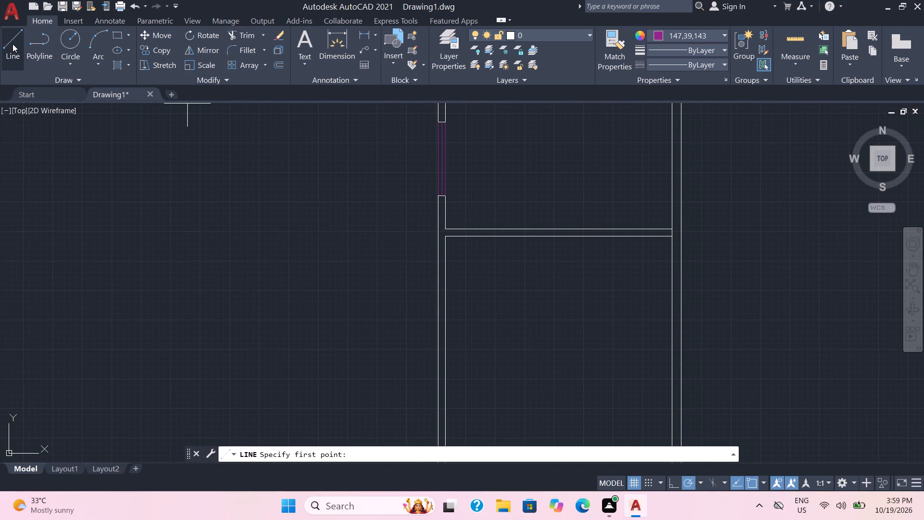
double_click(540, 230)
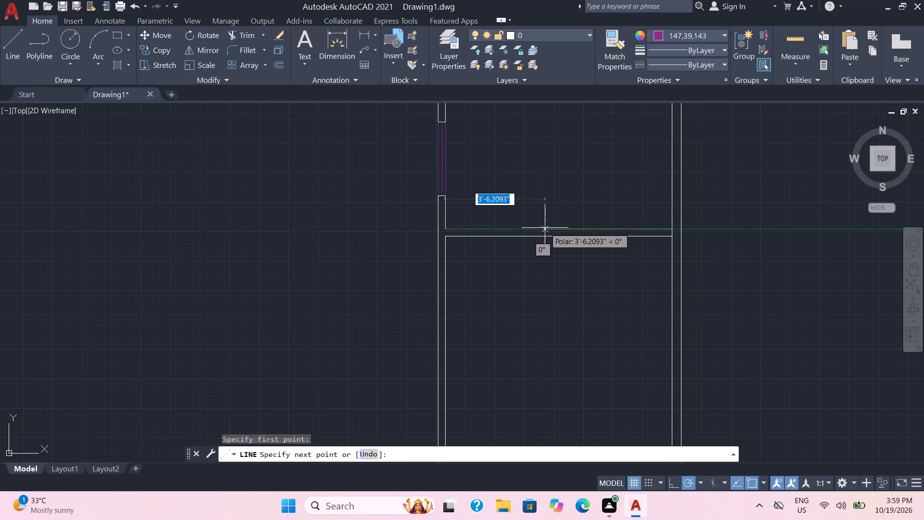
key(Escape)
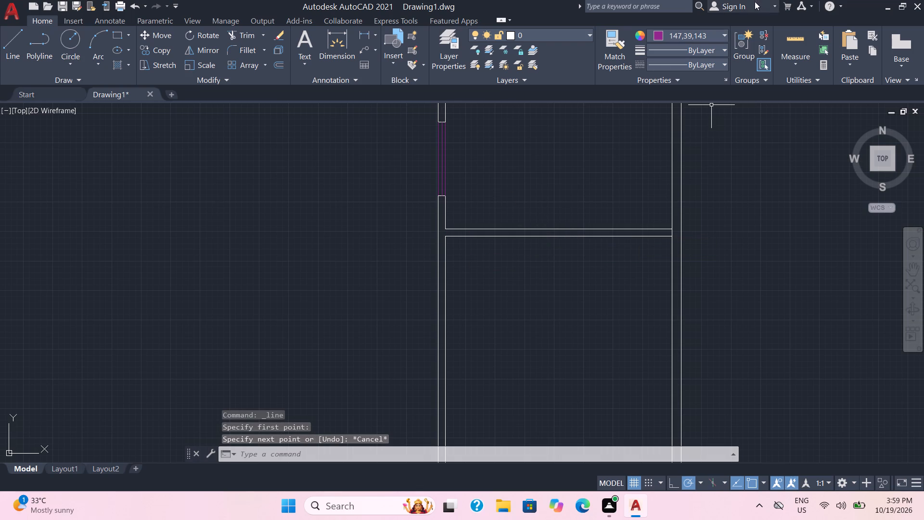
With the current colour set to ByLayer, draw two cross lines about 2'-6" apart across the small room's south partition, starting about 3'-6" from its west end.
click(717, 37)
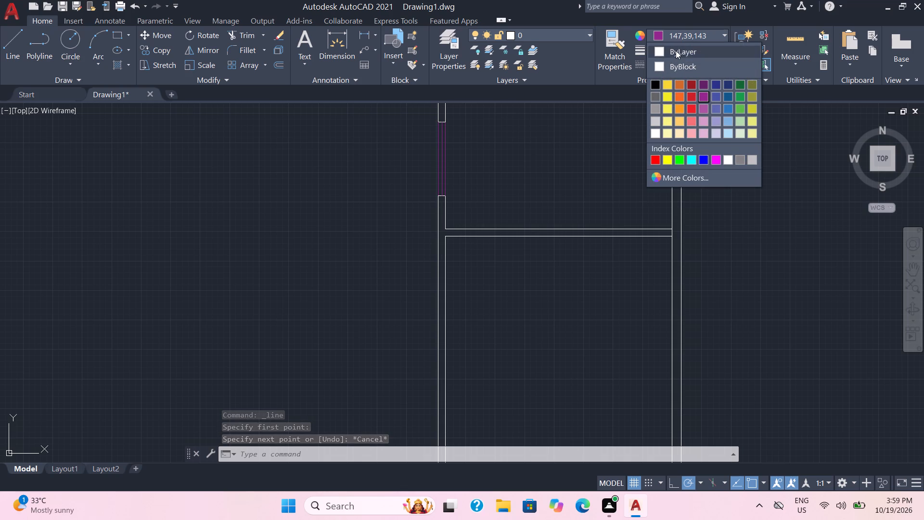
click(676, 51)
click(21, 50)
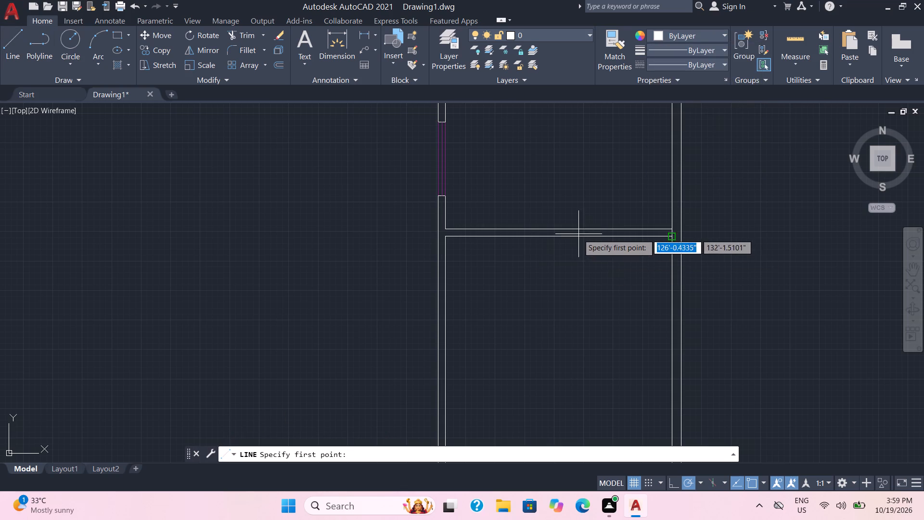
double_click(545, 230)
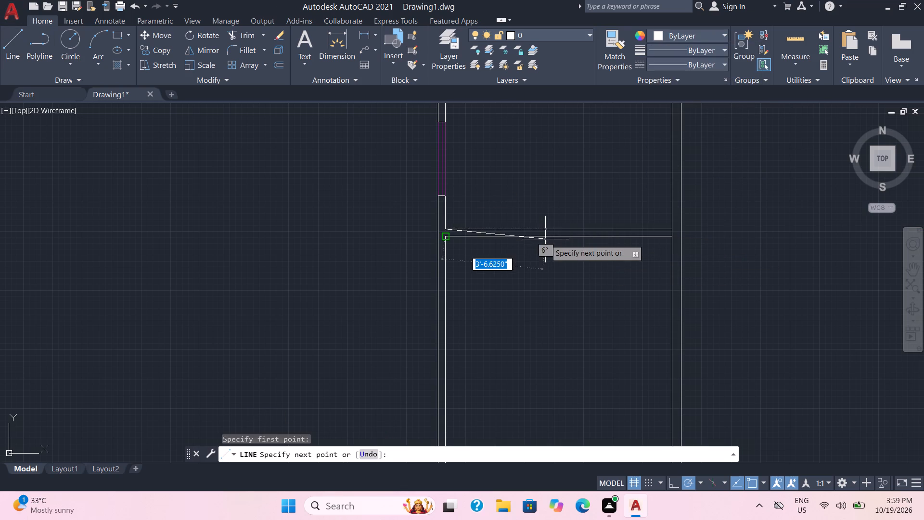
double_click(545, 228)
double_click(545, 235)
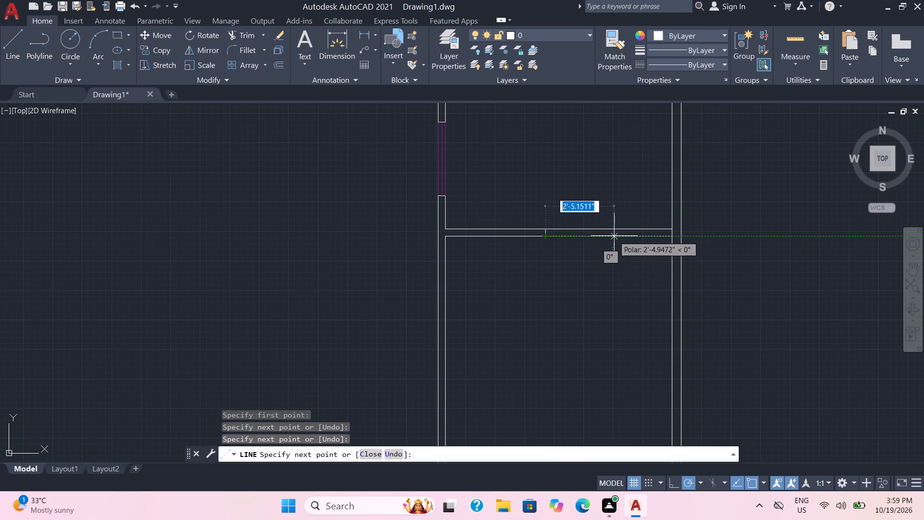
double_click(616, 236)
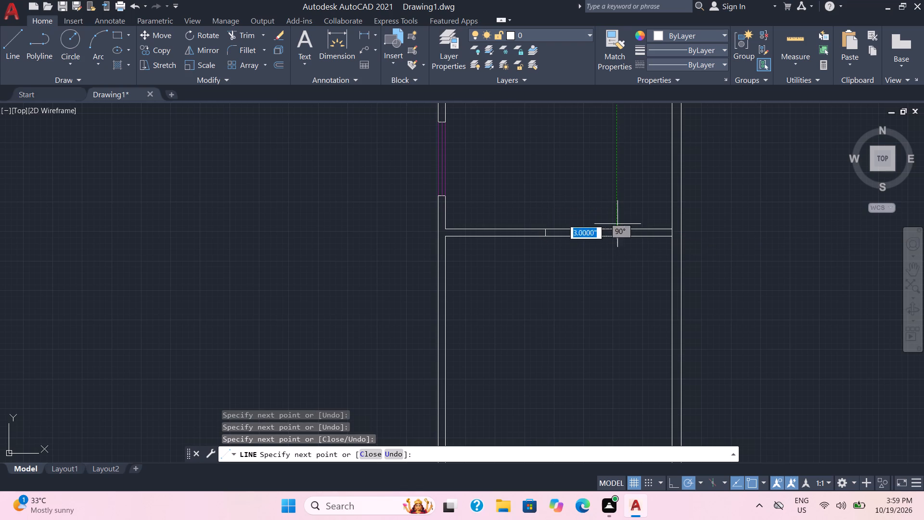
double_click(619, 229)
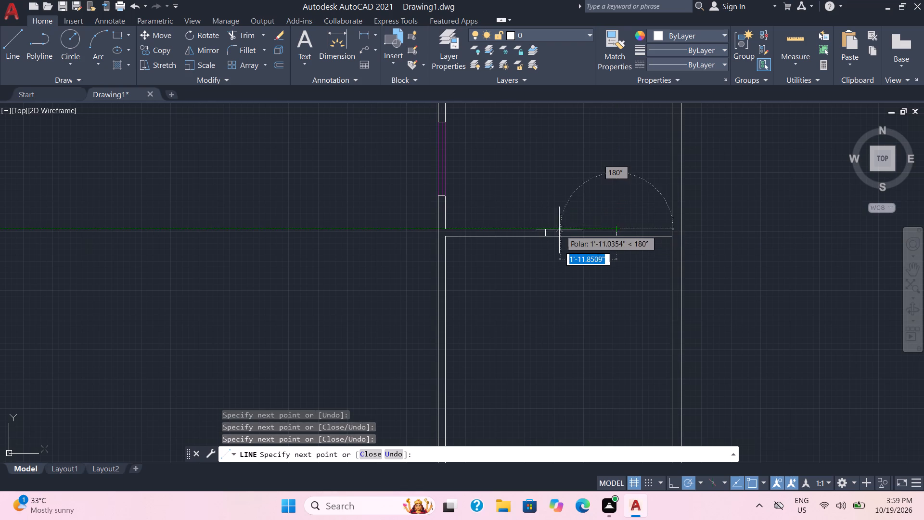
double_click(550, 229)
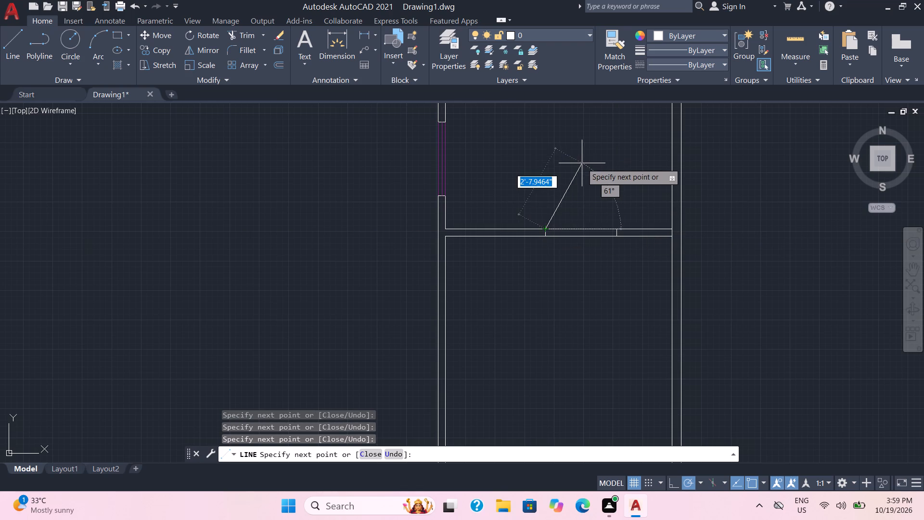
key(Escape)
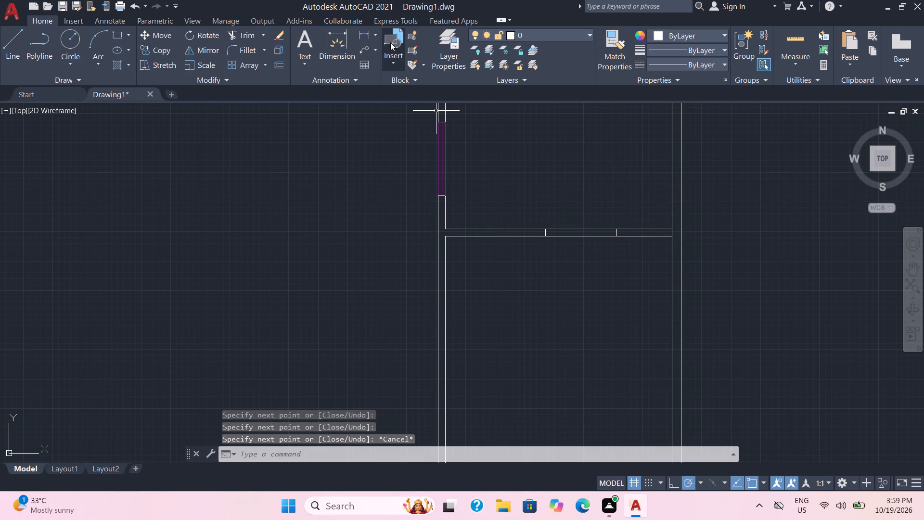
Trim away both wall lines between the two new cross lines in the small room's south partition.
click(241, 30)
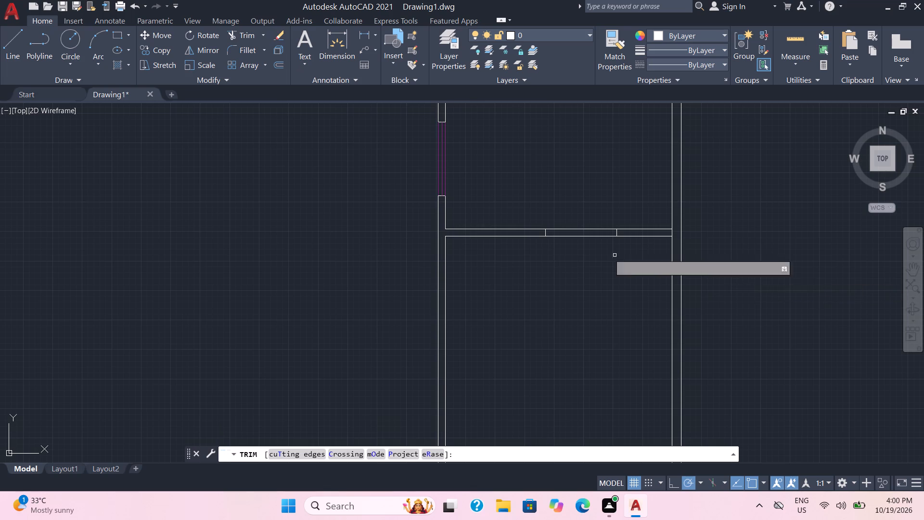
drag(559, 254, 581, 193)
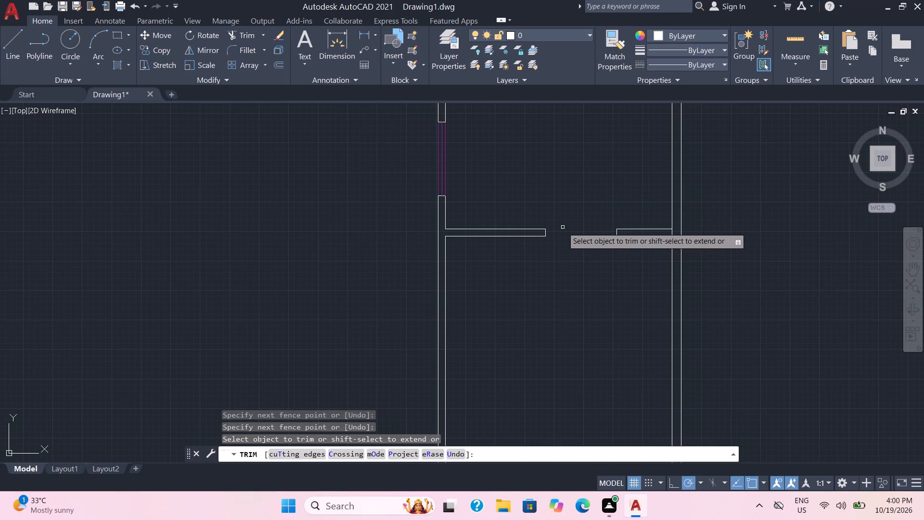
Outline the opening in the small room's south partition with lines and add a lengthwise centre line through it.
click(17, 49)
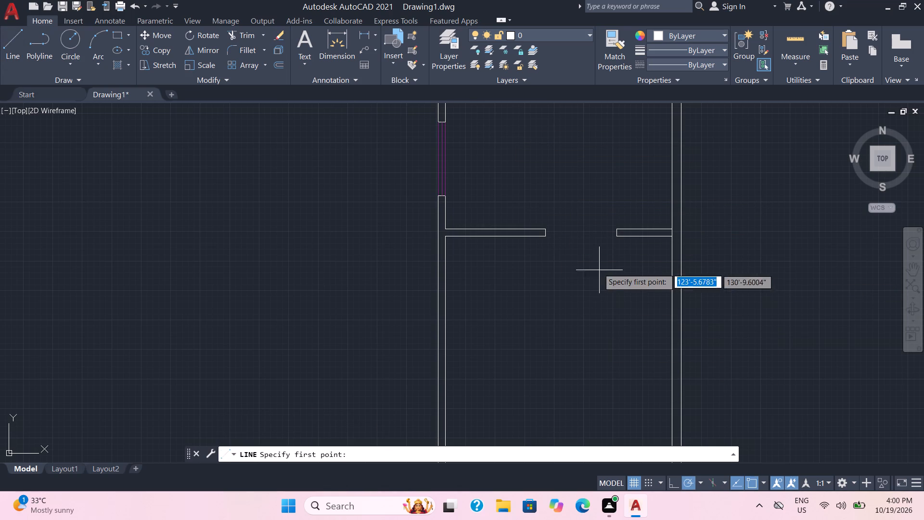
double_click(543, 228)
double_click(614, 228)
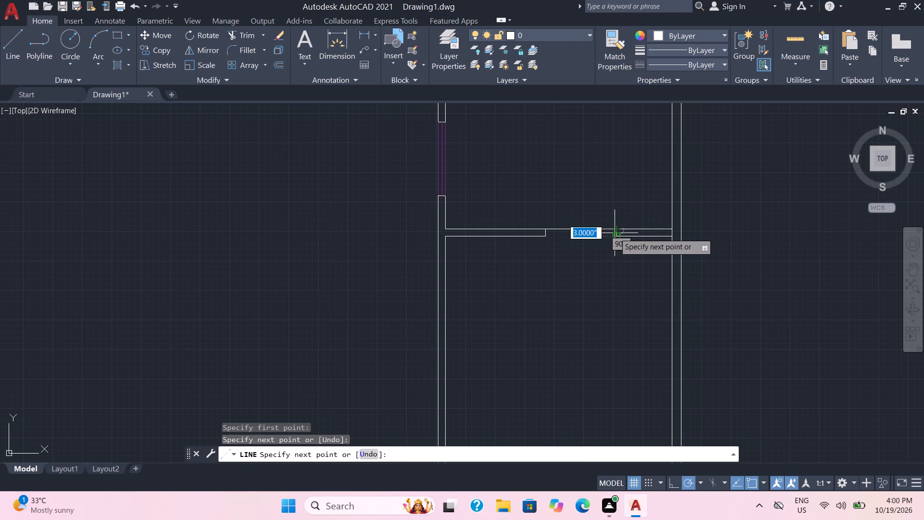
double_click(615, 234)
double_click(546, 240)
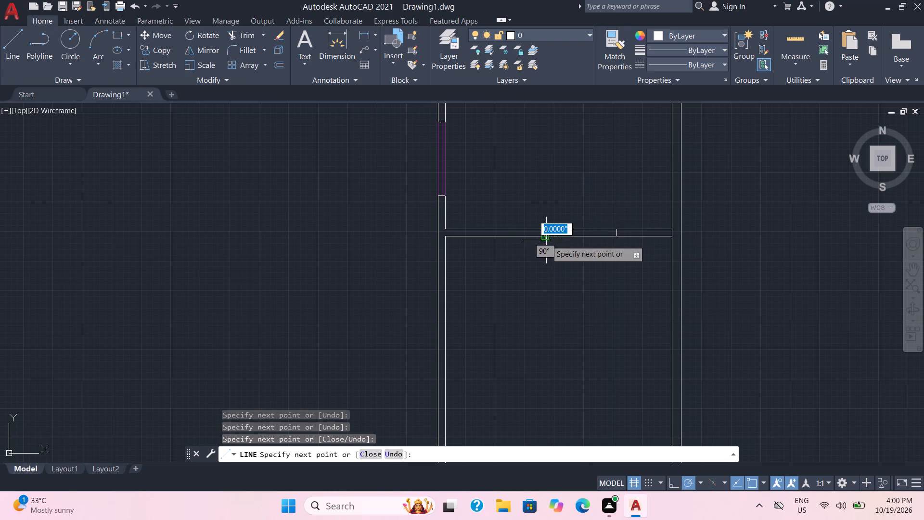
scroll(546, 235, up, 3)
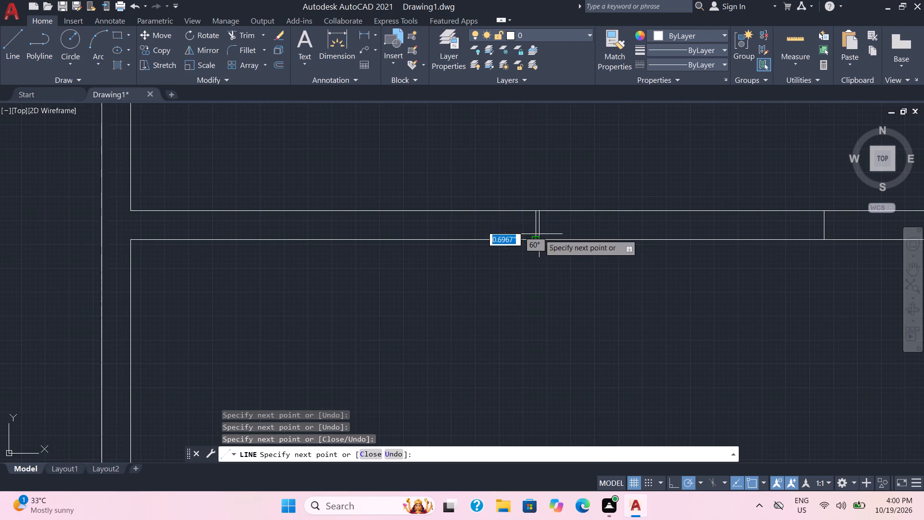
double_click(537, 232)
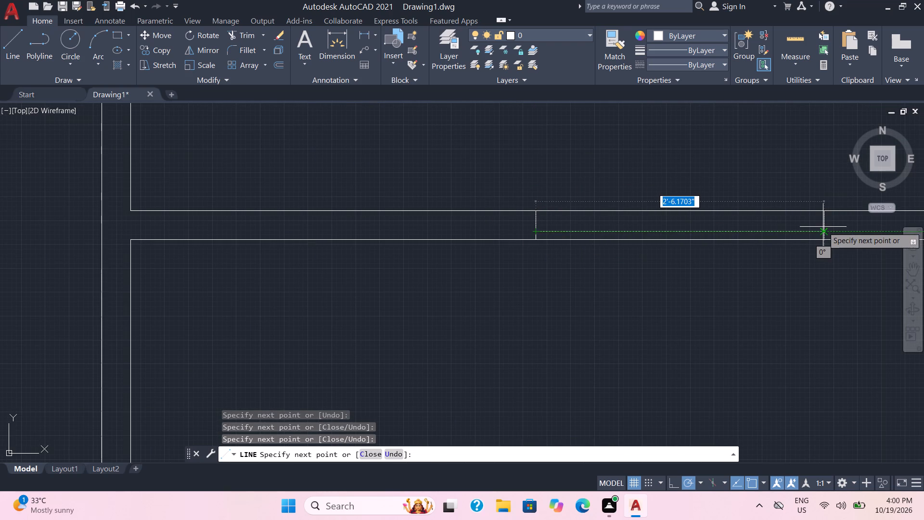
double_click(538, 225)
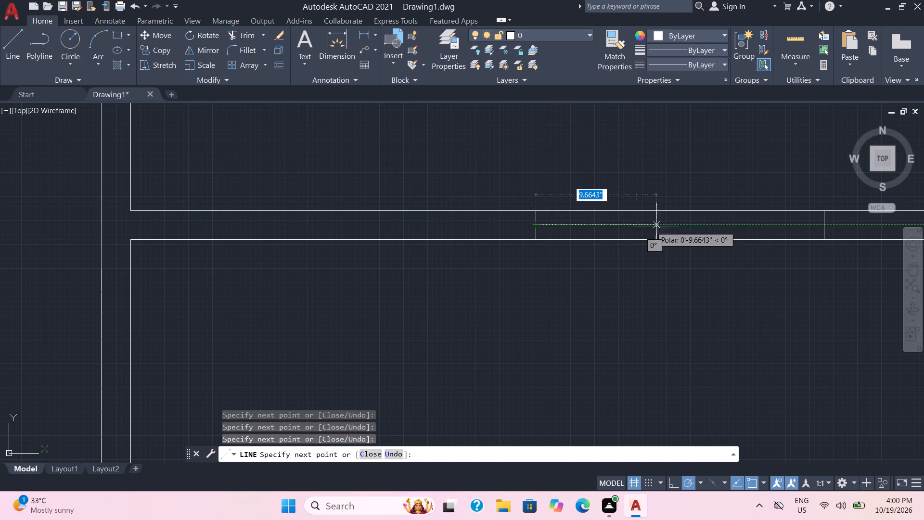
double_click(824, 221)
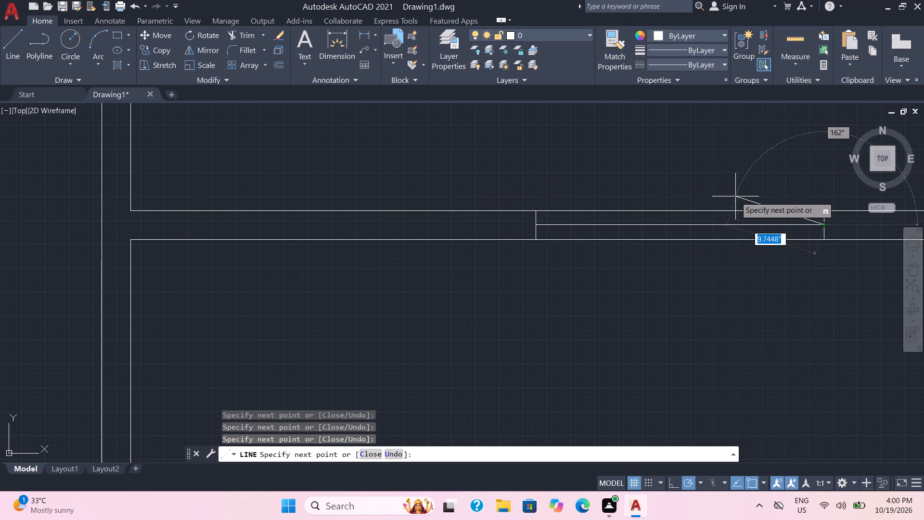
key(Escape)
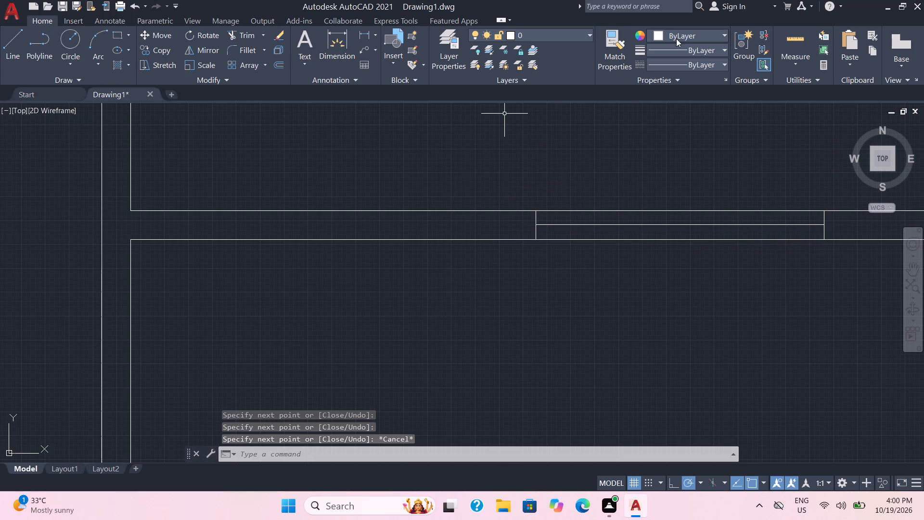
Set the current drawing colour to 147,39,143.
click(685, 31)
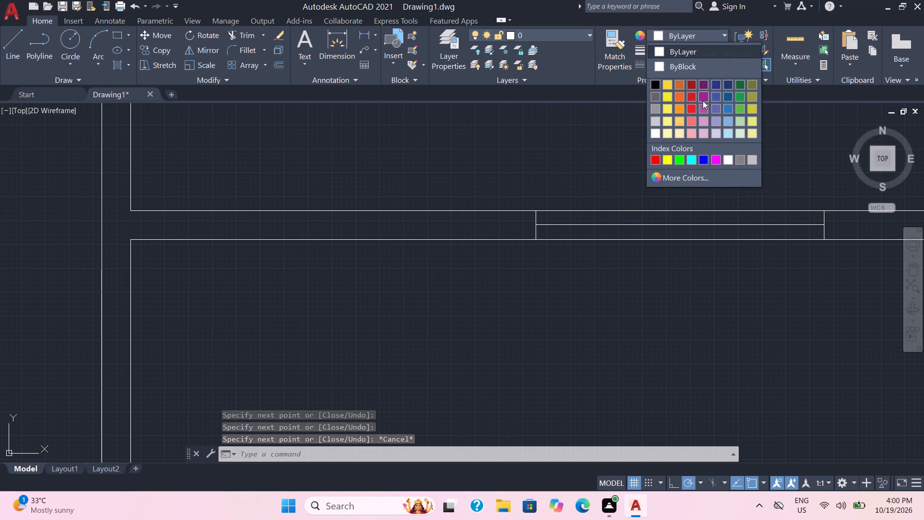
click(703, 101)
Recolour the three long lines in the small room's south partition opening to 205,32,39.
click(688, 210)
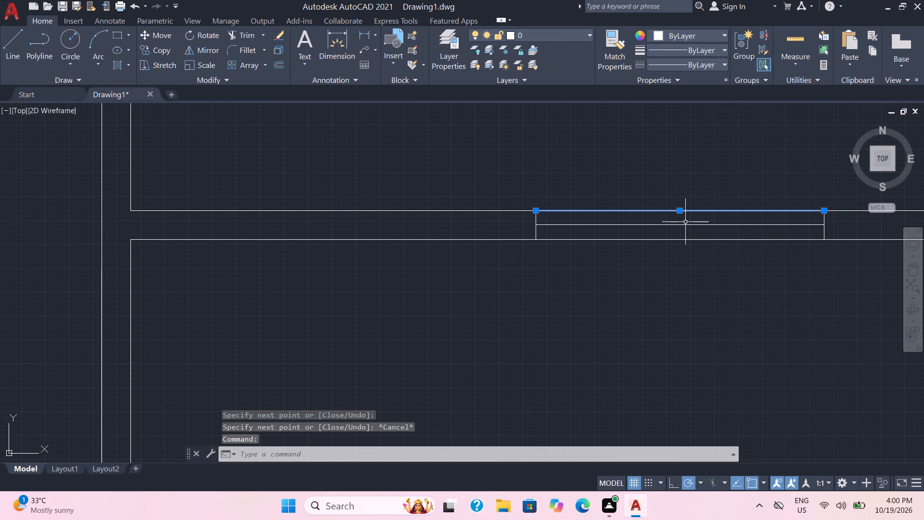
click(685, 222)
click(685, 224)
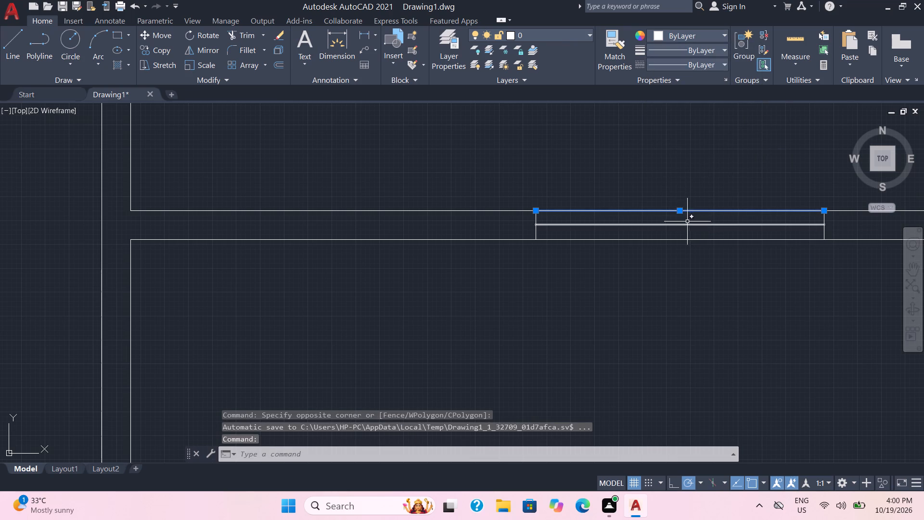
click(688, 225)
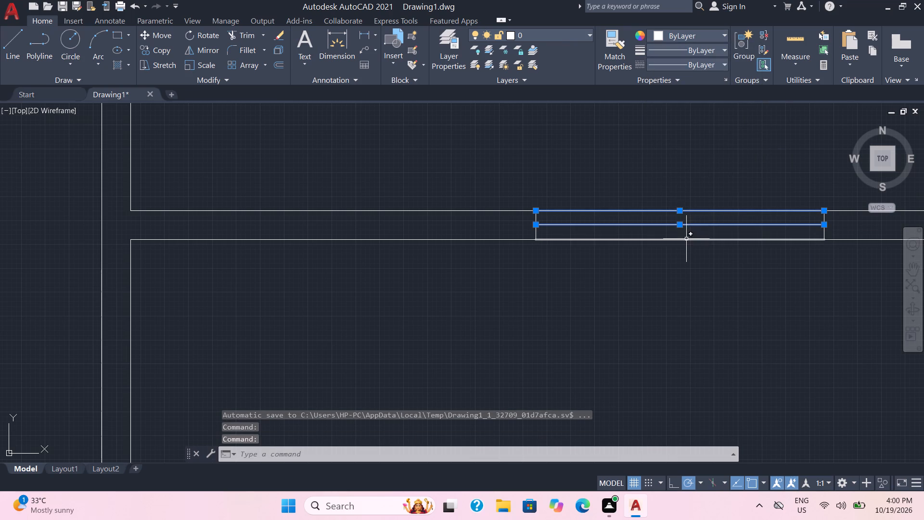
click(686, 239)
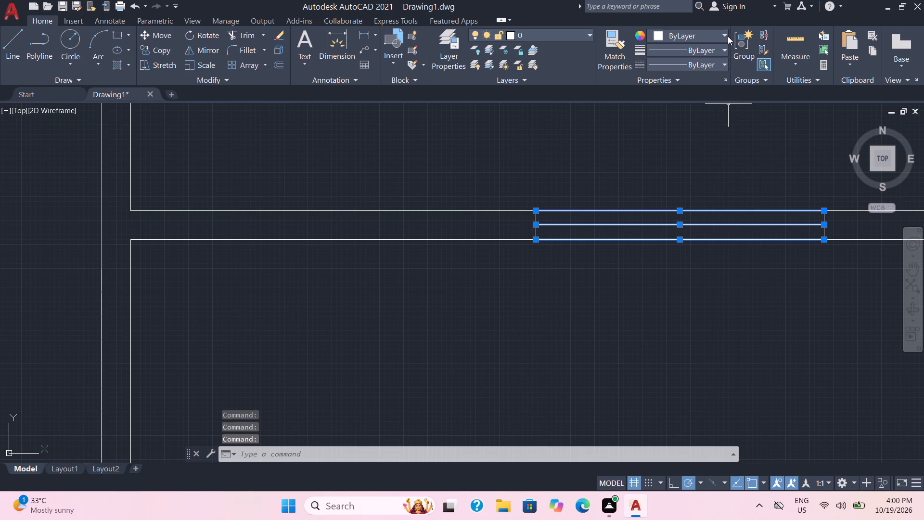
click(724, 32)
click(693, 95)
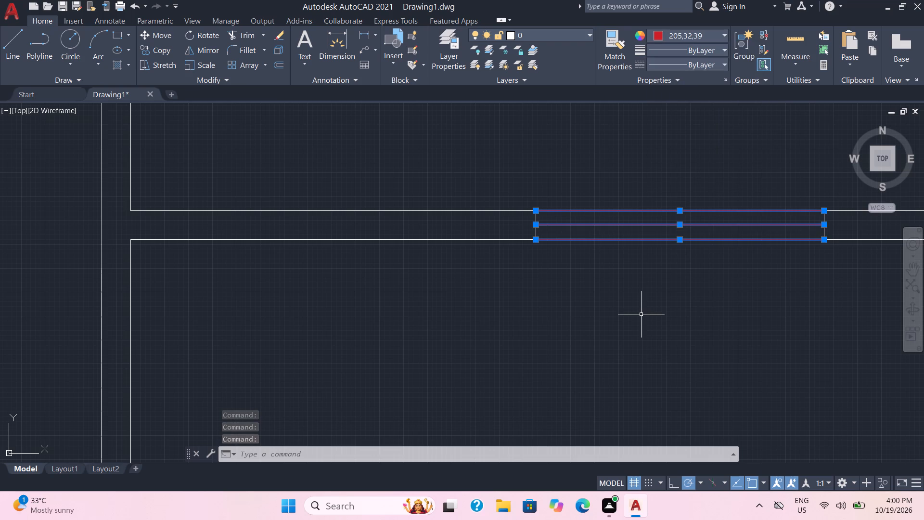
key(F1)
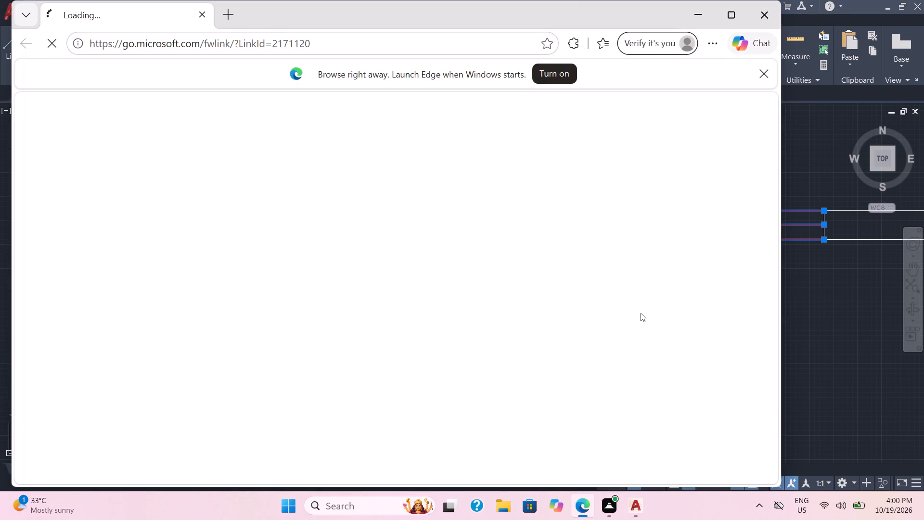
click(772, 23)
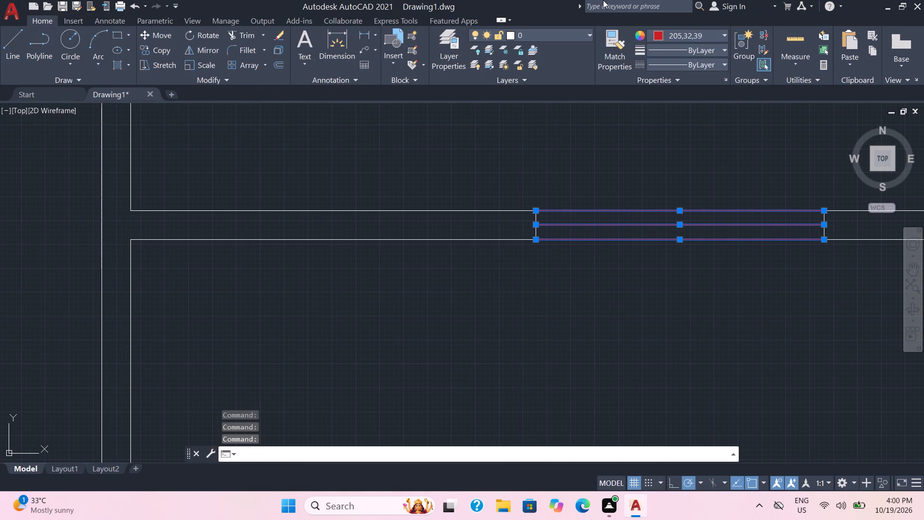
key(Escape)
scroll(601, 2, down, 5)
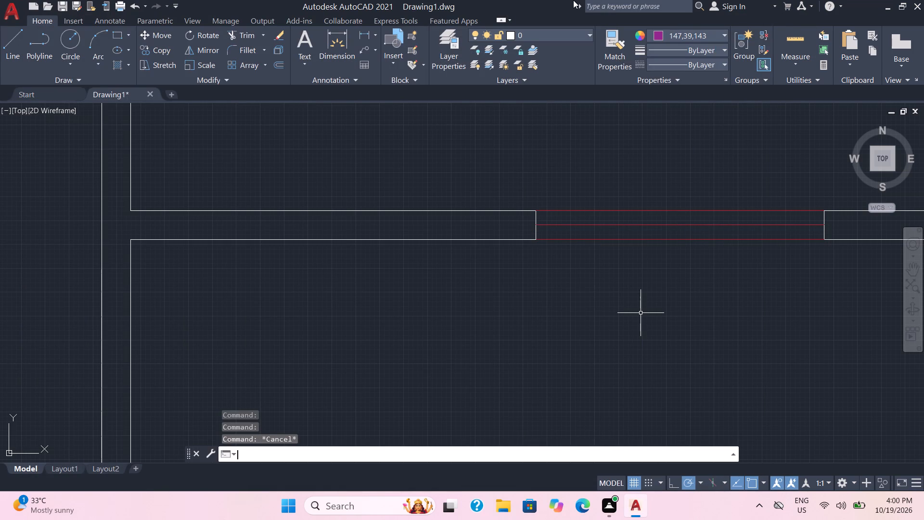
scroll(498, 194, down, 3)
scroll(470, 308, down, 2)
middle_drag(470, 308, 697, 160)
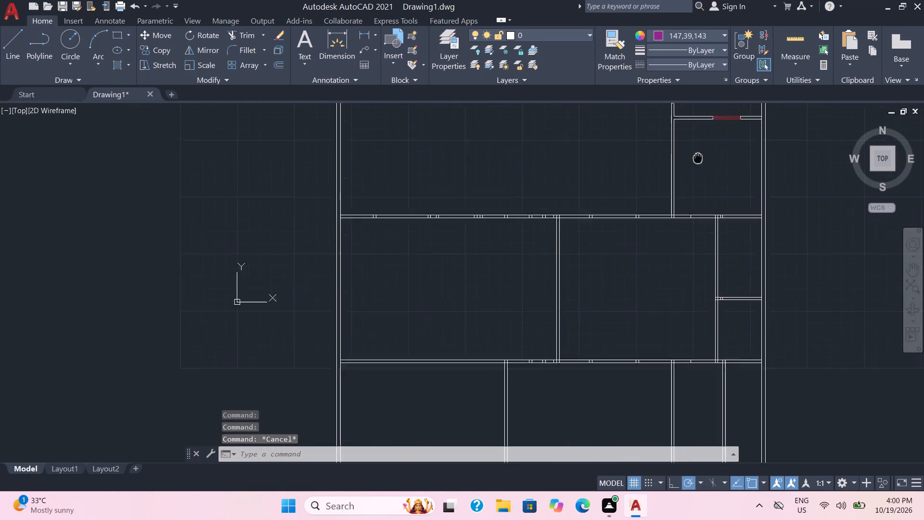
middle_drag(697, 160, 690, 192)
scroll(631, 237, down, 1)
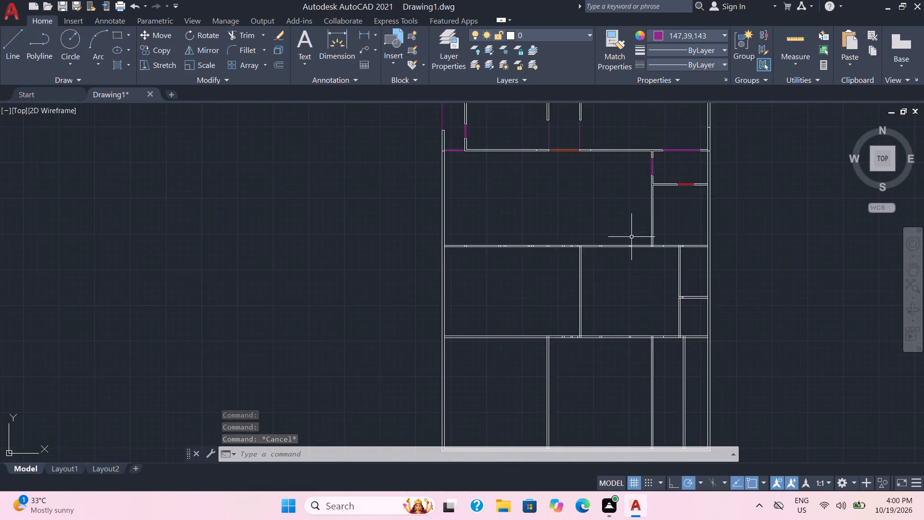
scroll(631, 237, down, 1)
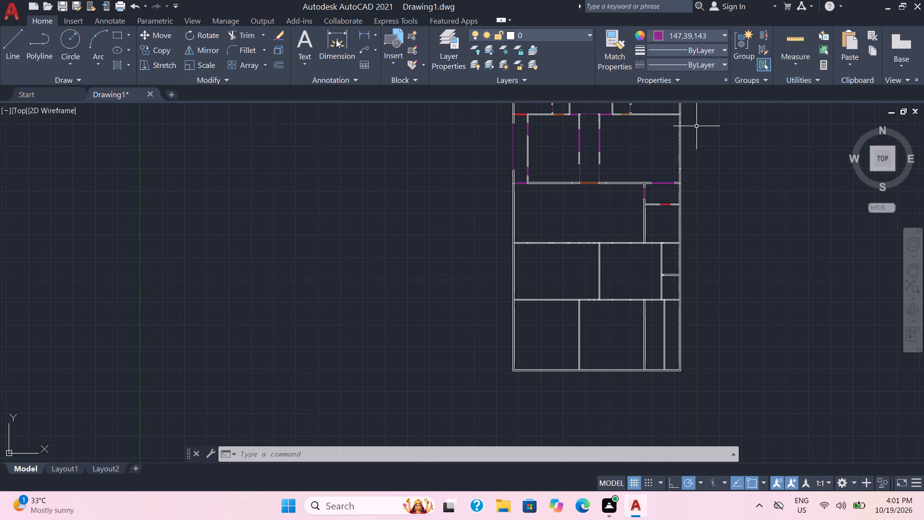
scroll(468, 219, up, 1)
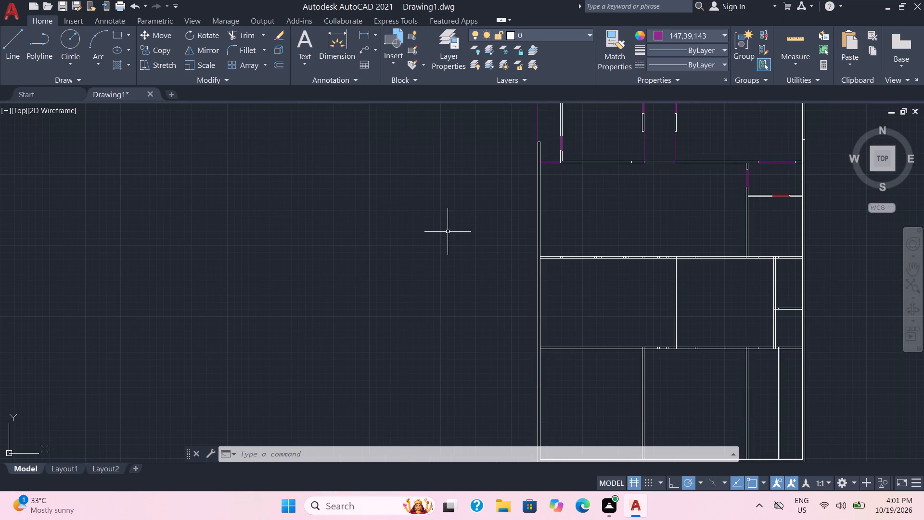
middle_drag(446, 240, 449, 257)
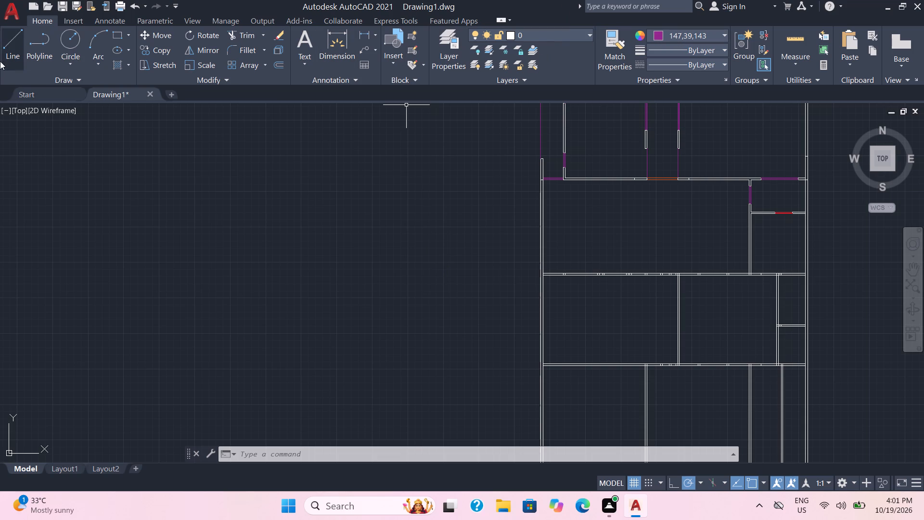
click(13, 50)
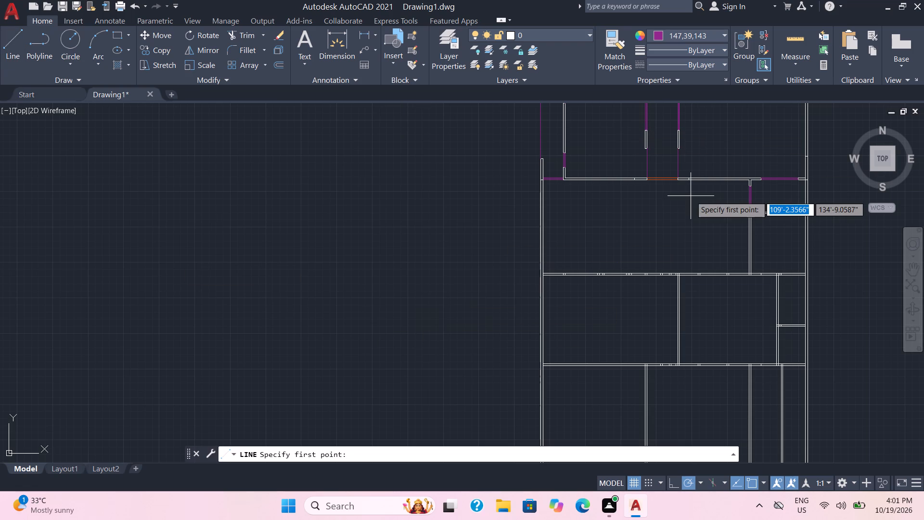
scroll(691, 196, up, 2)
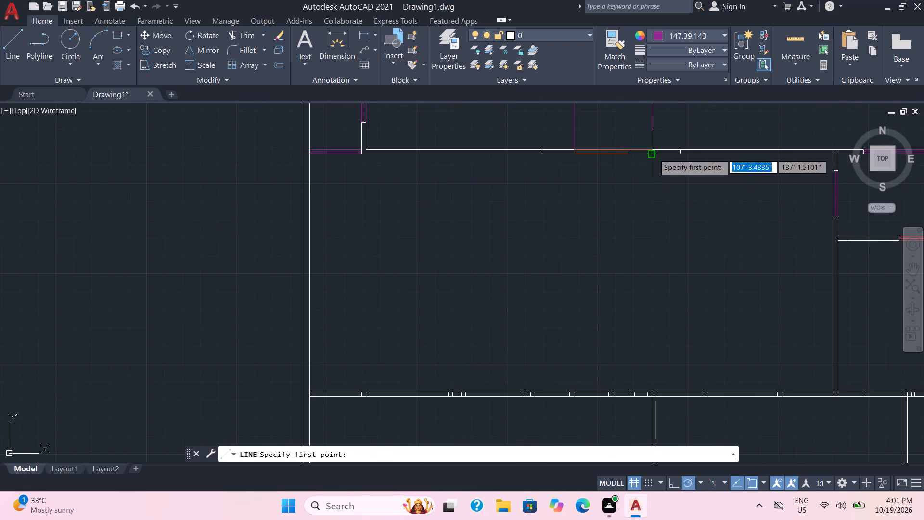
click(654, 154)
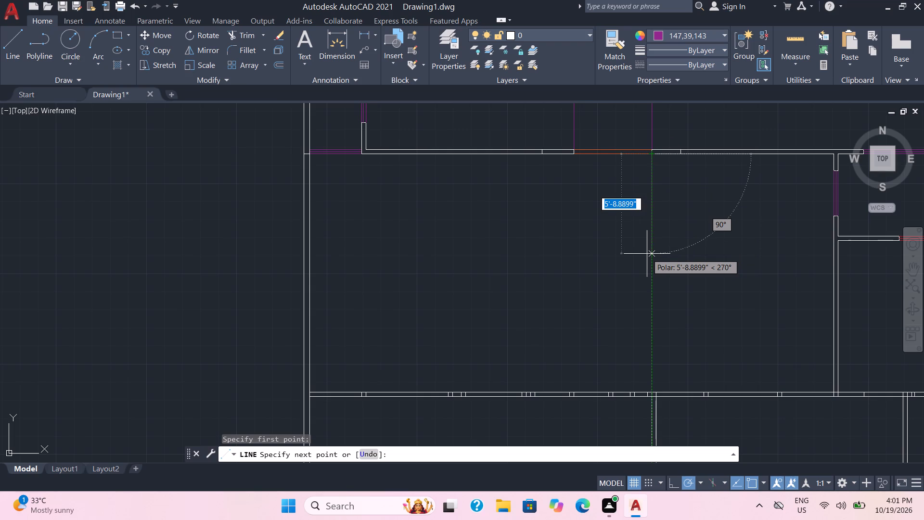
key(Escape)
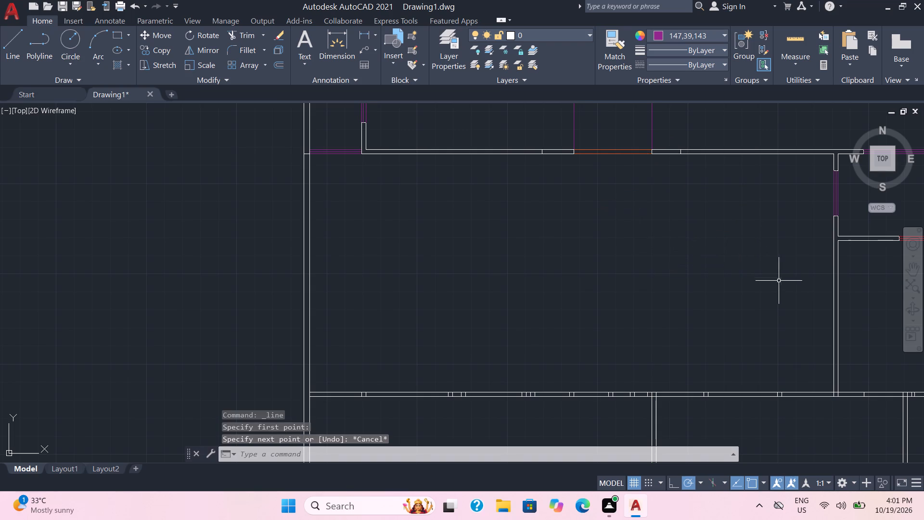
Offset the upper line of the large room's south wall 3' to the north.
scroll(785, 282, up, 3)
scroll(833, 400, down, 3)
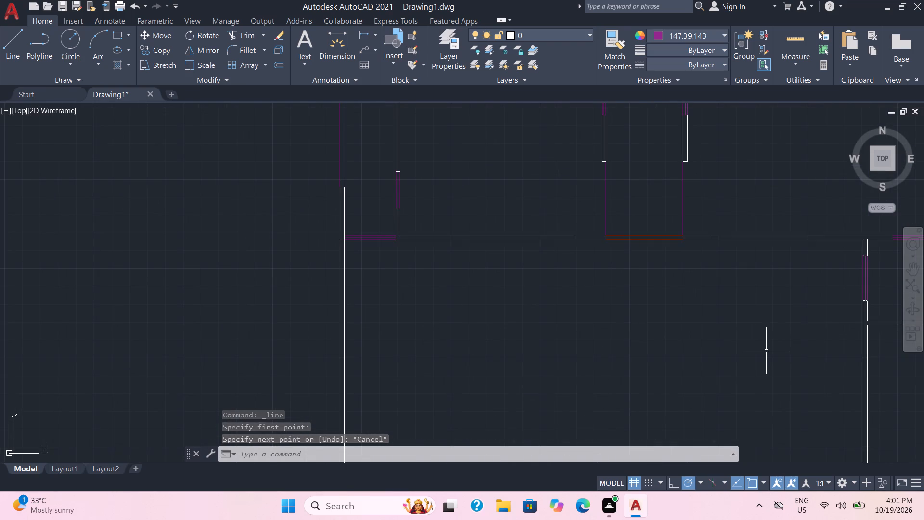
key(o)
key(Return)
middle_drag(765, 351, 662, 277)
scroll(765, 351, down, 1)
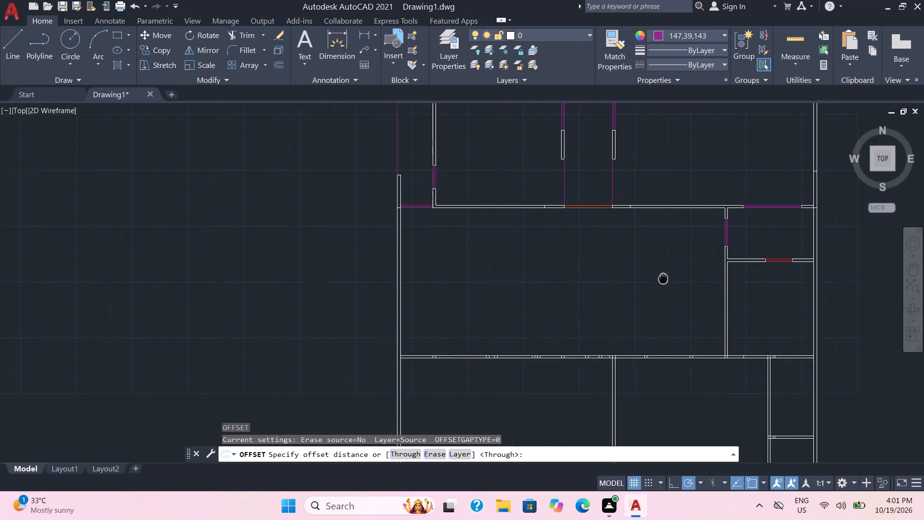
middle_drag(662, 277, 635, 253)
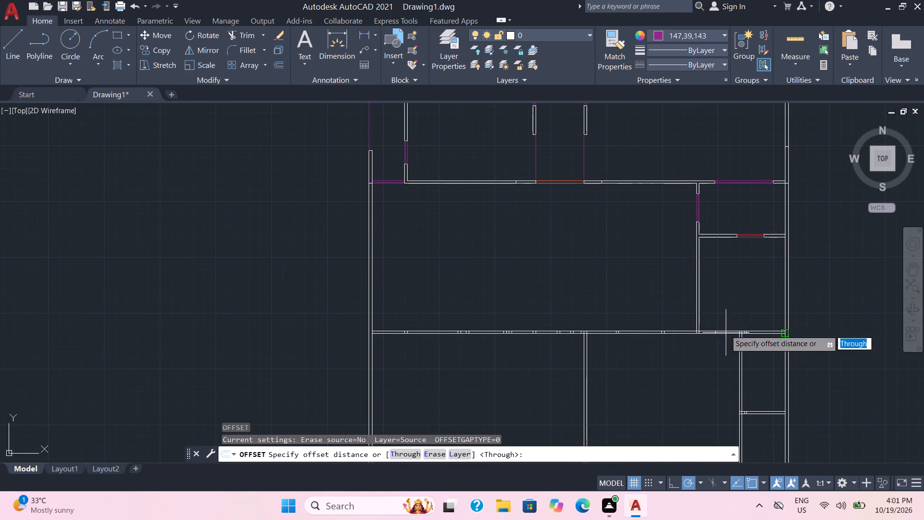
middle_drag(718, 306, 726, 340)
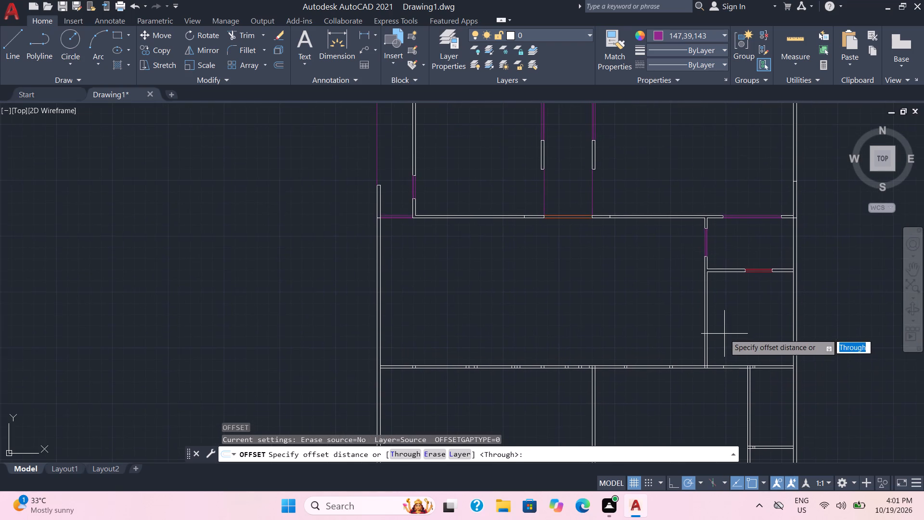
scroll(724, 334, up, 2)
middle_drag(716, 363, 719, 269)
scroll(704, 312, up, 1)
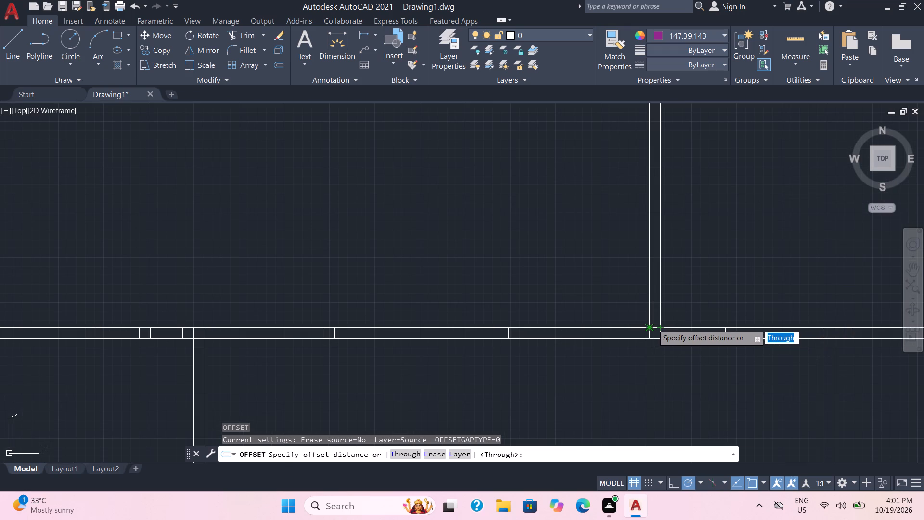
text(3')
key(Return)
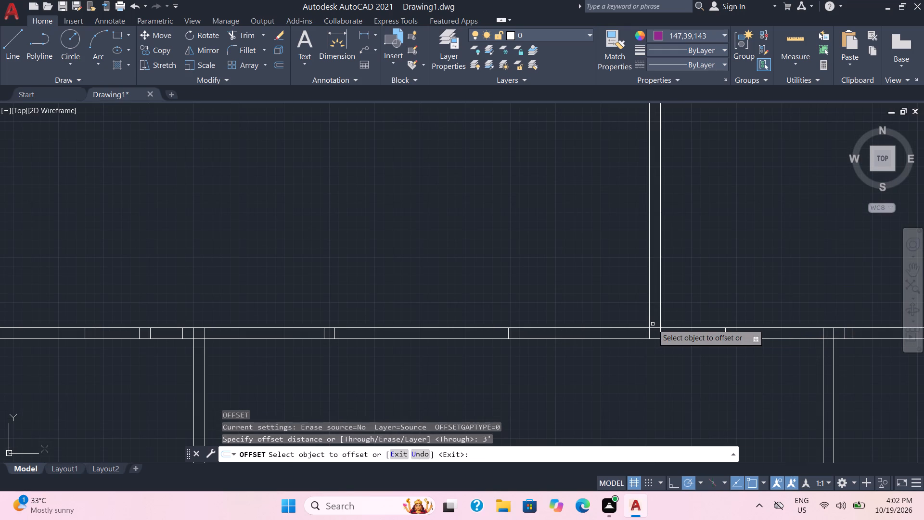
click(654, 329)
click(653, 306)
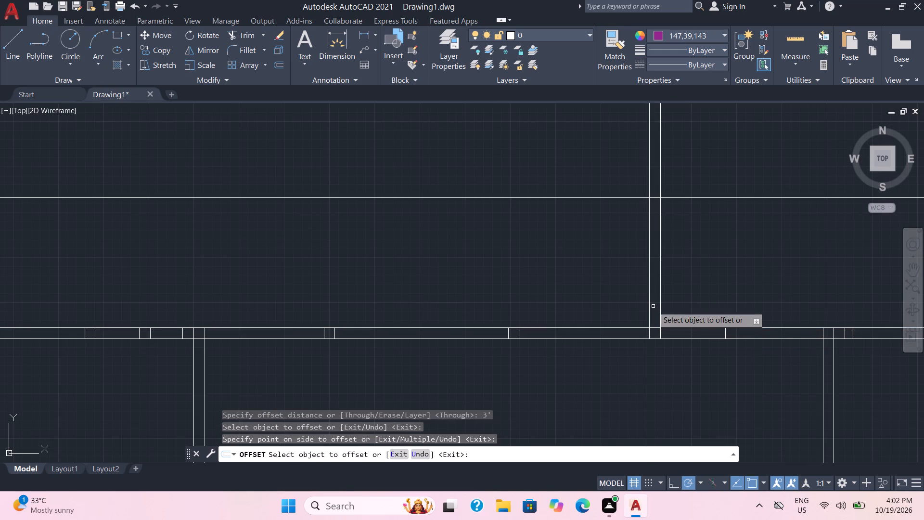
key(Escape)
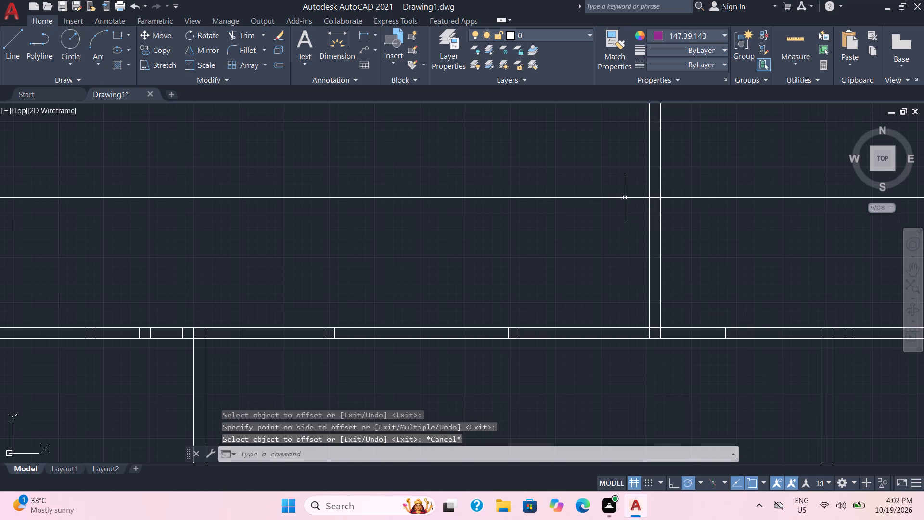
Trim the offset line to a short cap across the vertical partition and remove both partition lines between it and the south wall.
text(tr)
key(Return)
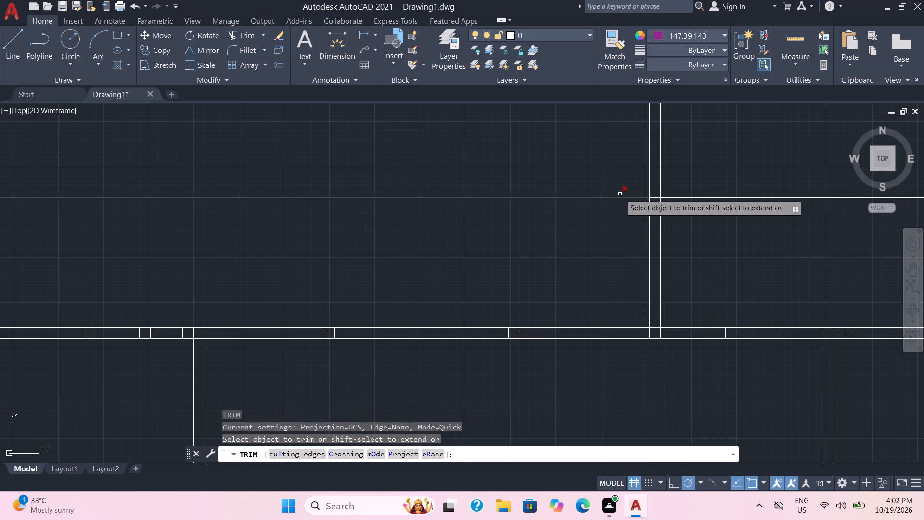
click(621, 198)
click(685, 199)
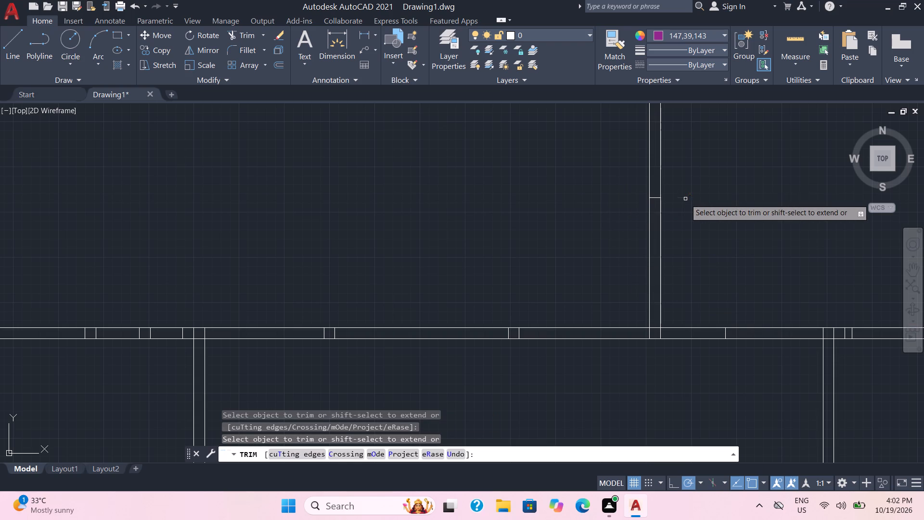
drag(675, 238, 640, 239)
Draw a stepped line chain from the orange opening's east end, about 5'-11" south, around the room's northeast part to the foot of the shortened partition.
scroll(648, 234, down, 2)
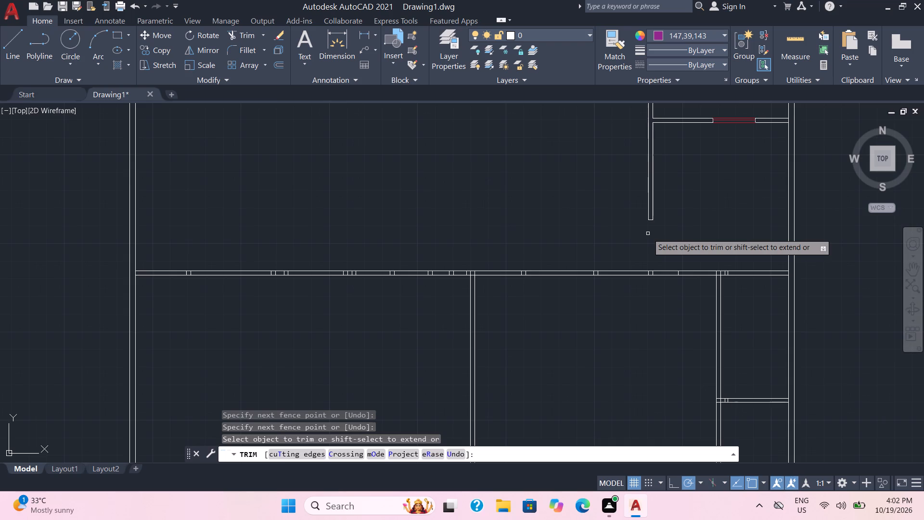
scroll(646, 234, down, 1)
scroll(568, 202, up, 1)
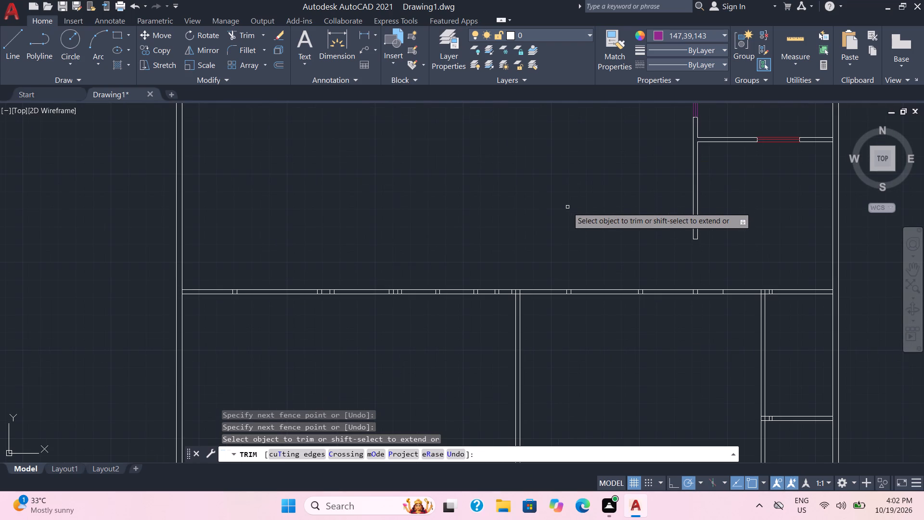
scroll(567, 207, down, 1)
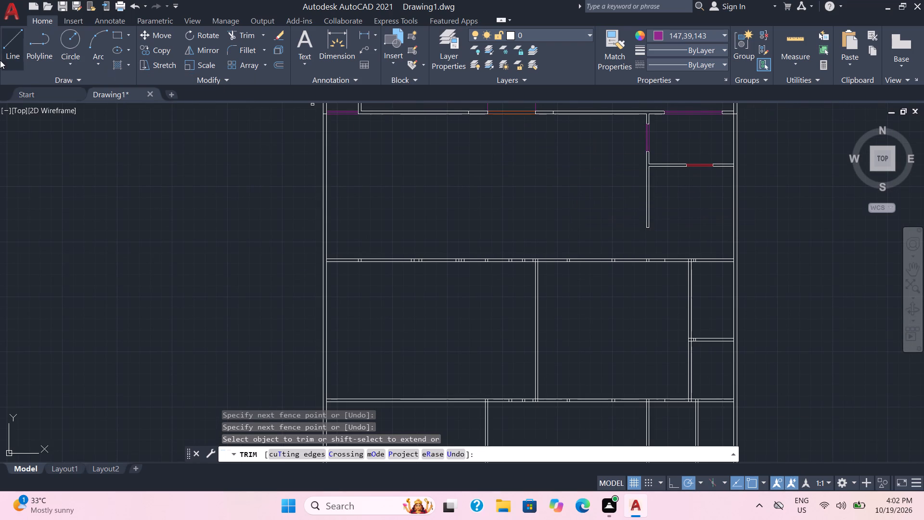
click(13, 45)
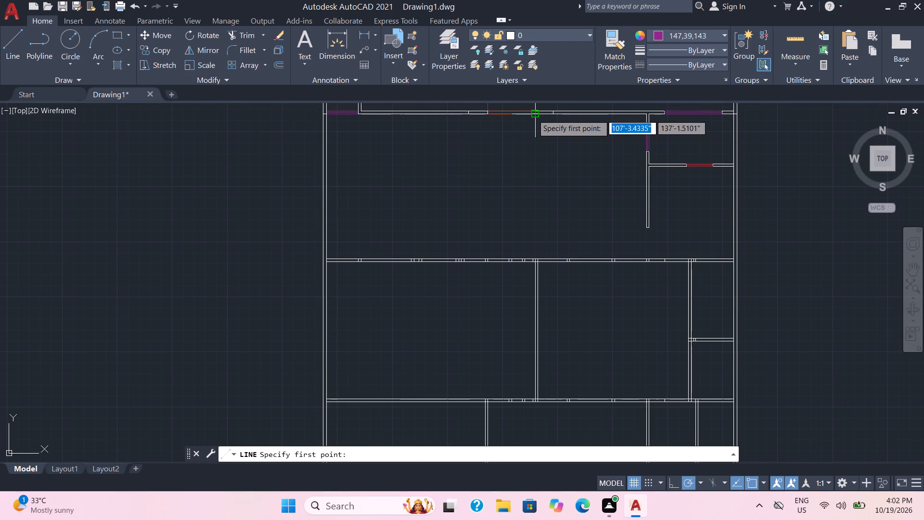
scroll(535, 113, up, 2)
click(531, 115)
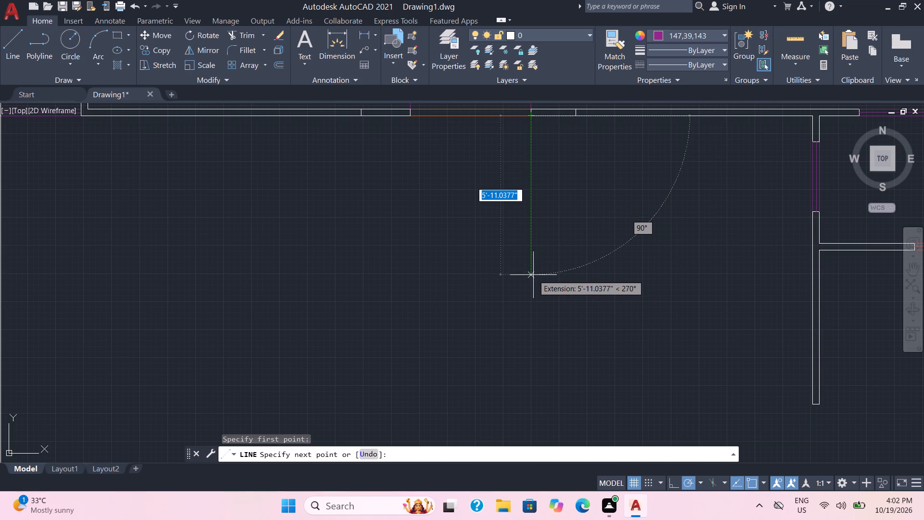
click(533, 275)
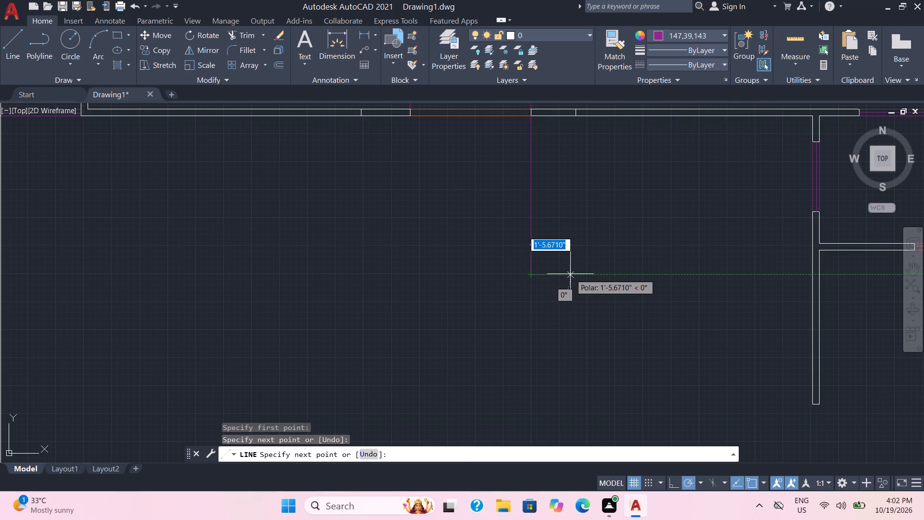
click(570, 274)
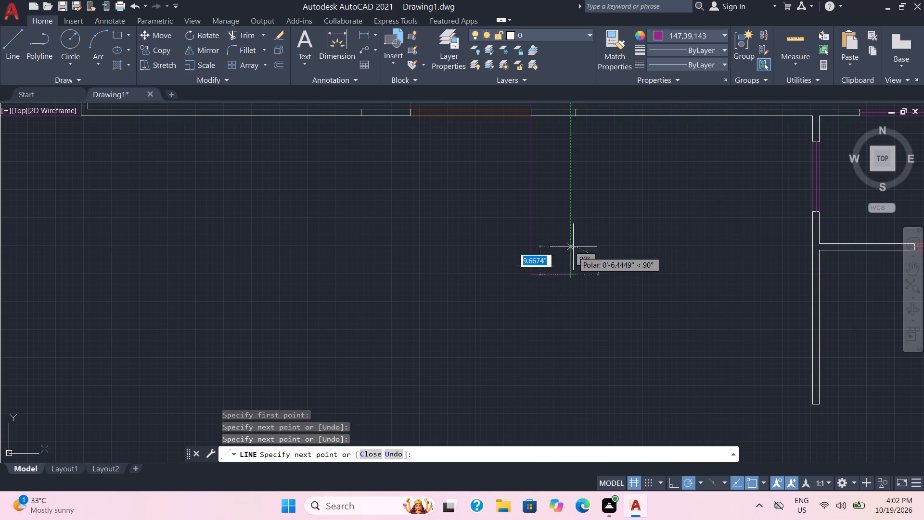
click(571, 152)
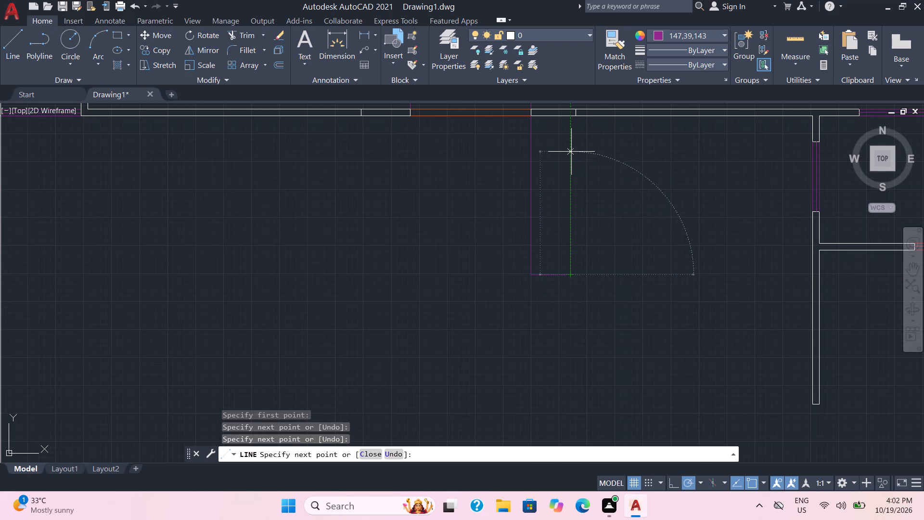
click(779, 149)
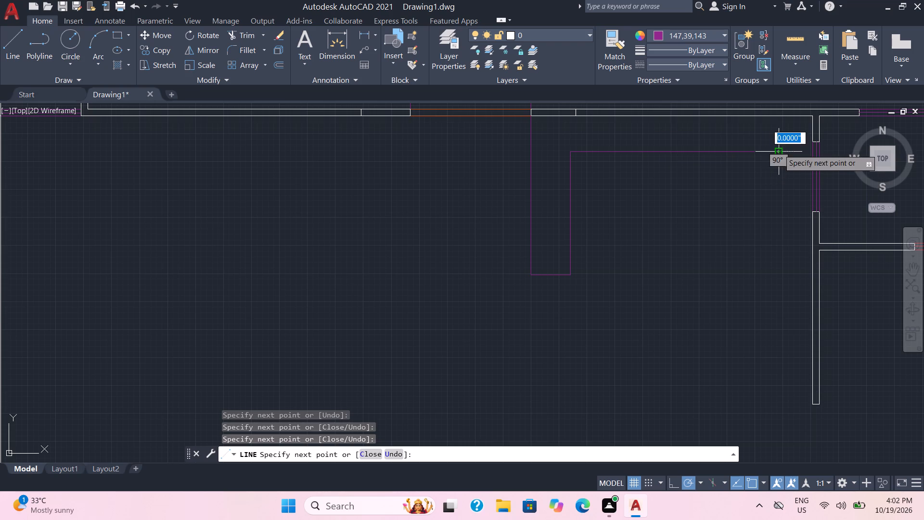
click(781, 404)
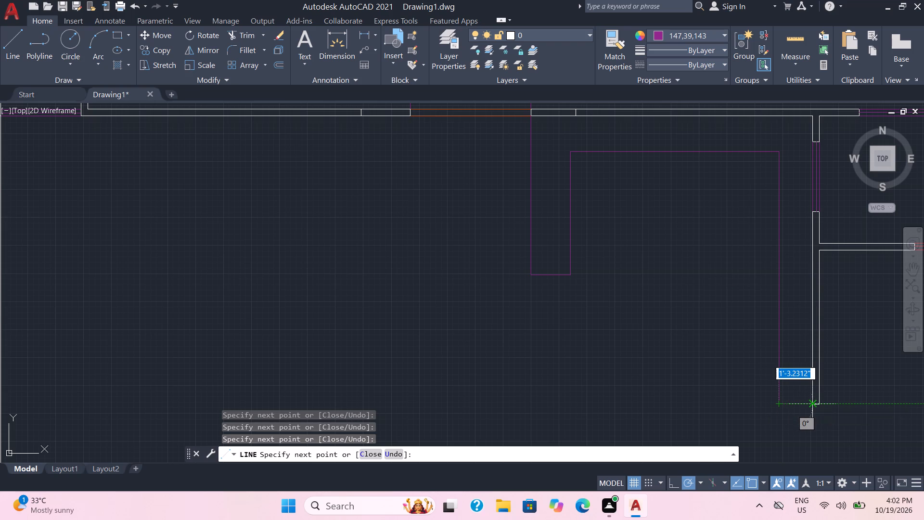
click(813, 404)
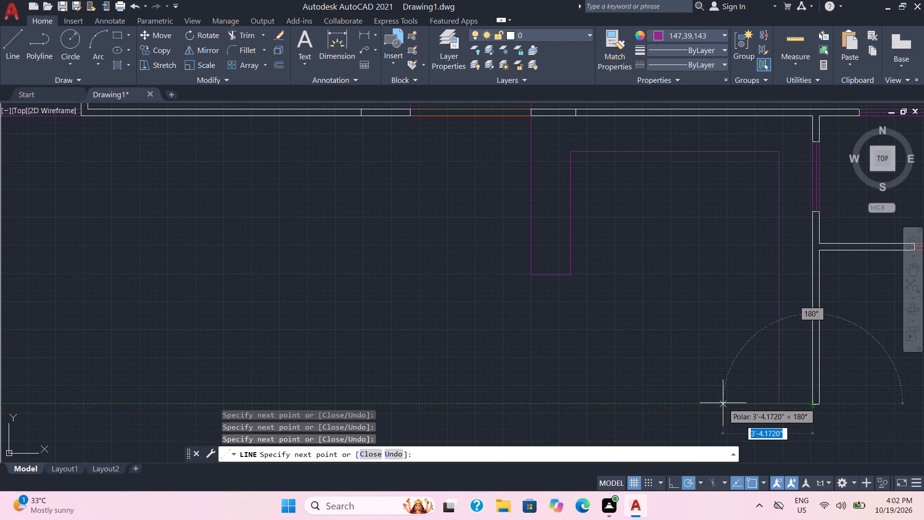
key(Escape)
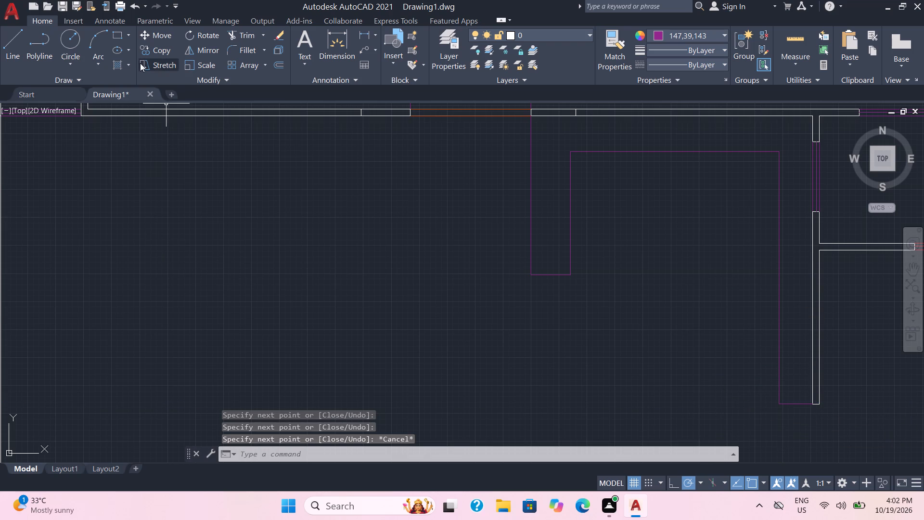
Draw a circle of about 11.8" radius over the closed south end of the narrow purple strip.
click(74, 42)
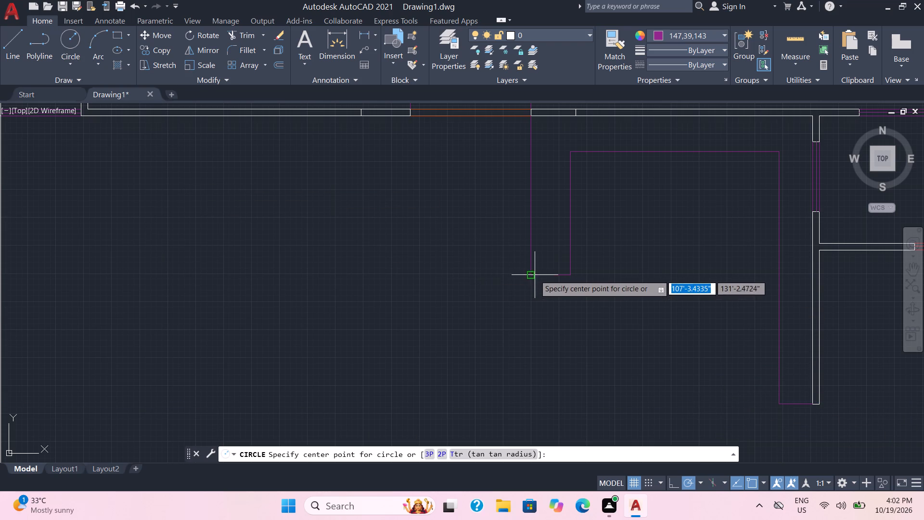
click(548, 289)
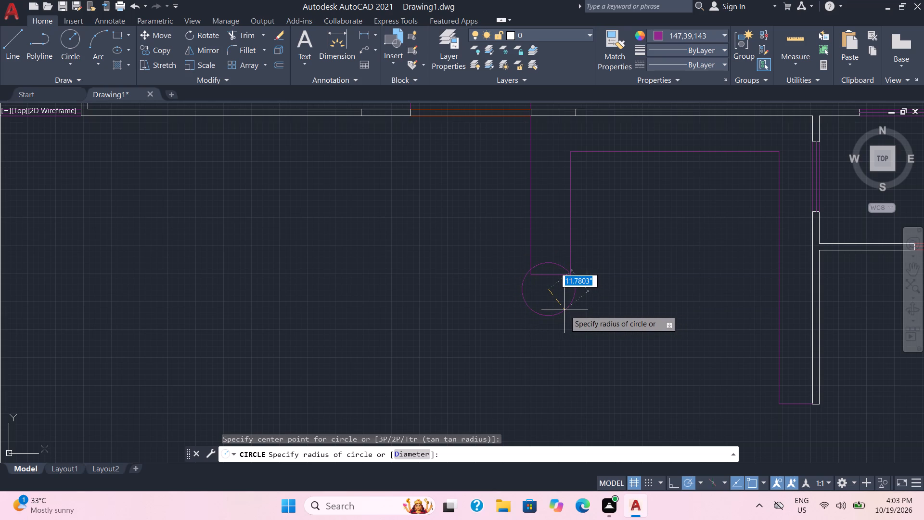
click(565, 310)
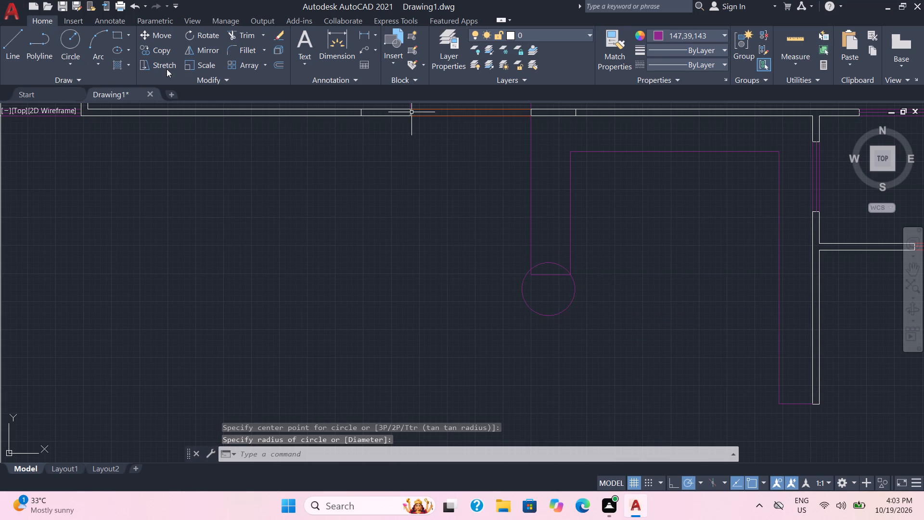
Trim the strip's end line, the strip lines inside the circle and the circle's upper arc to give the strip a rounded end.
click(245, 38)
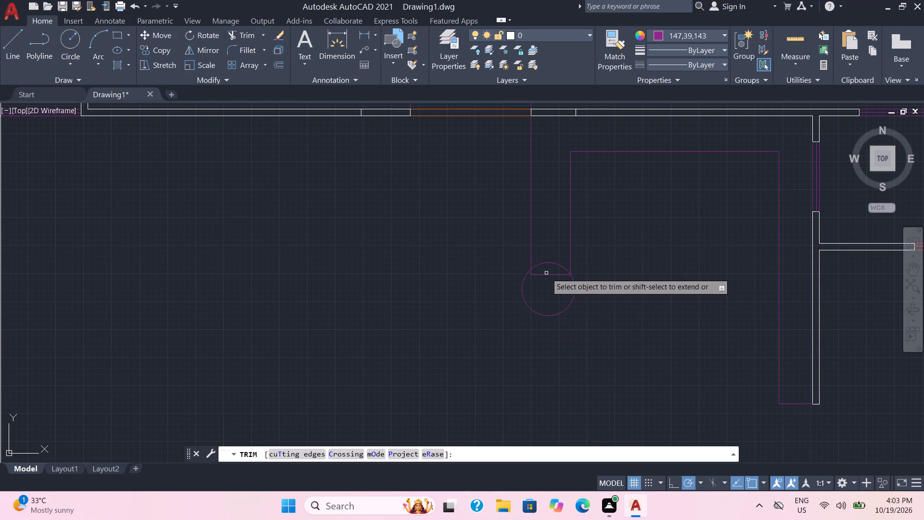
click(550, 274)
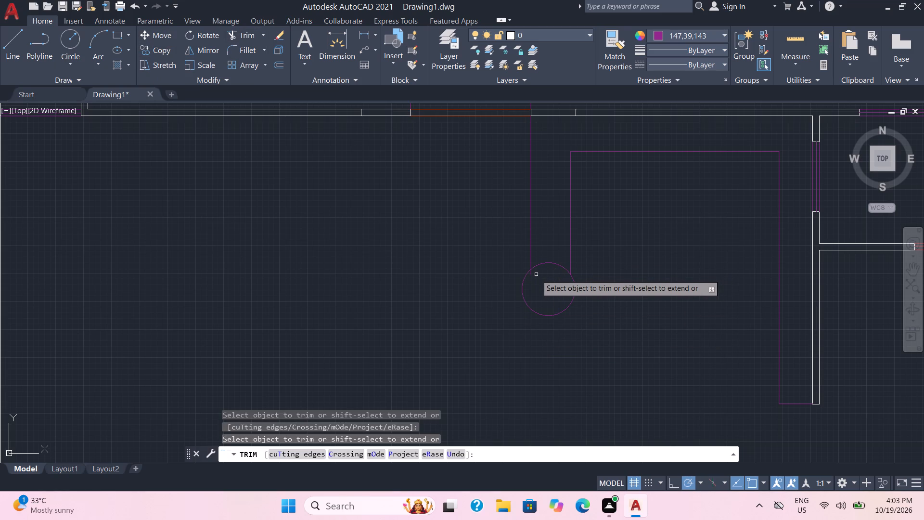
click(533, 274)
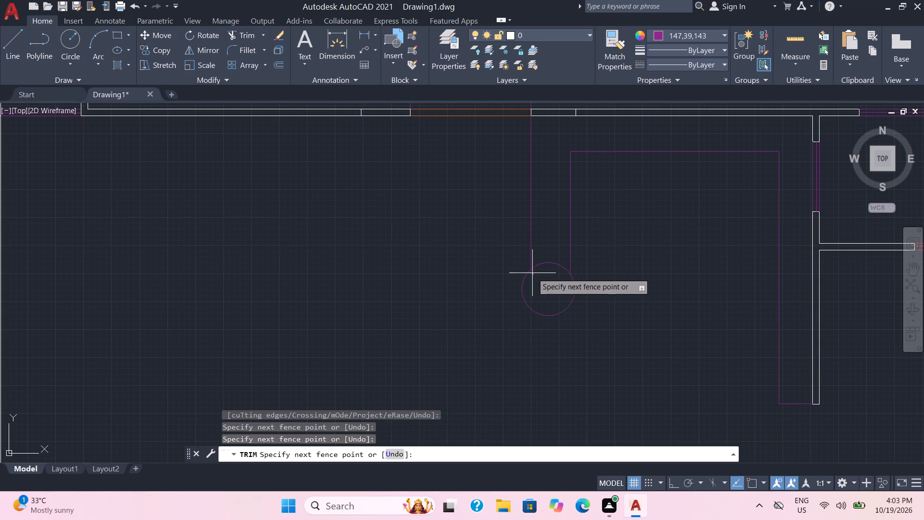
click(527, 275)
scroll(546, 280, up, 2)
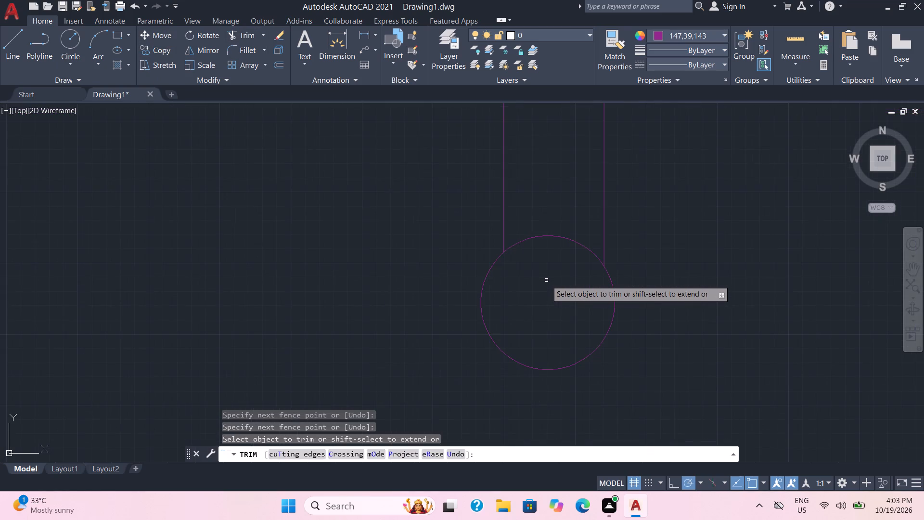
scroll(546, 280, down, 3)
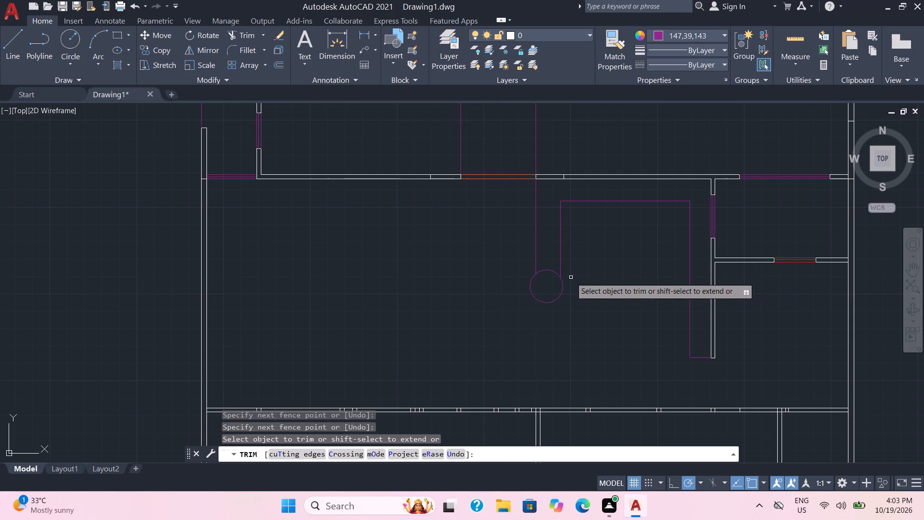
click(546, 269)
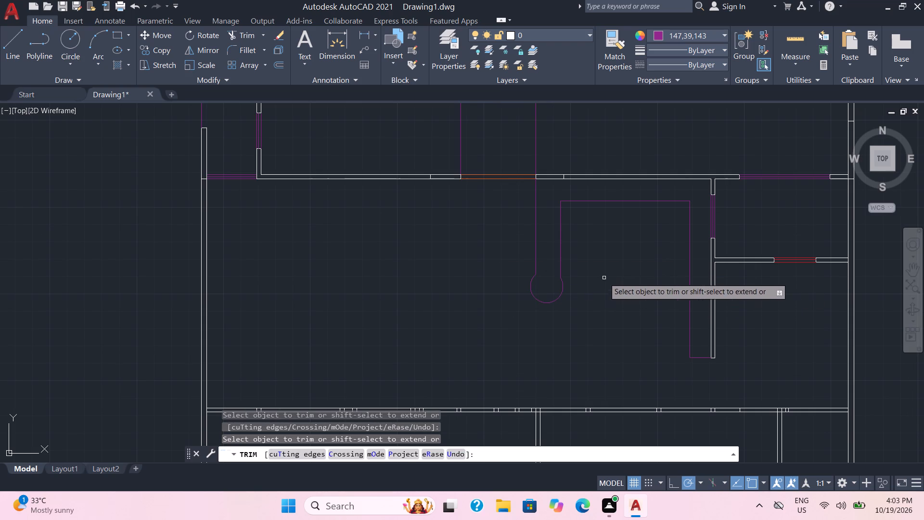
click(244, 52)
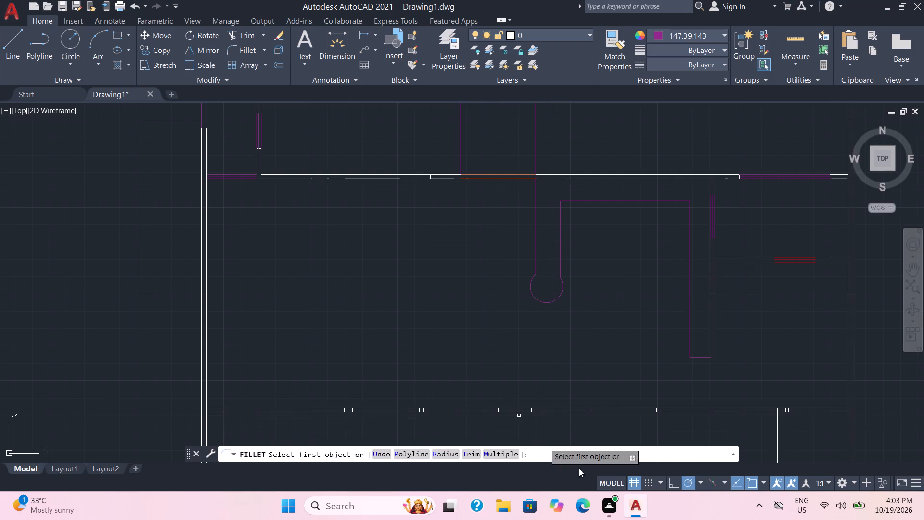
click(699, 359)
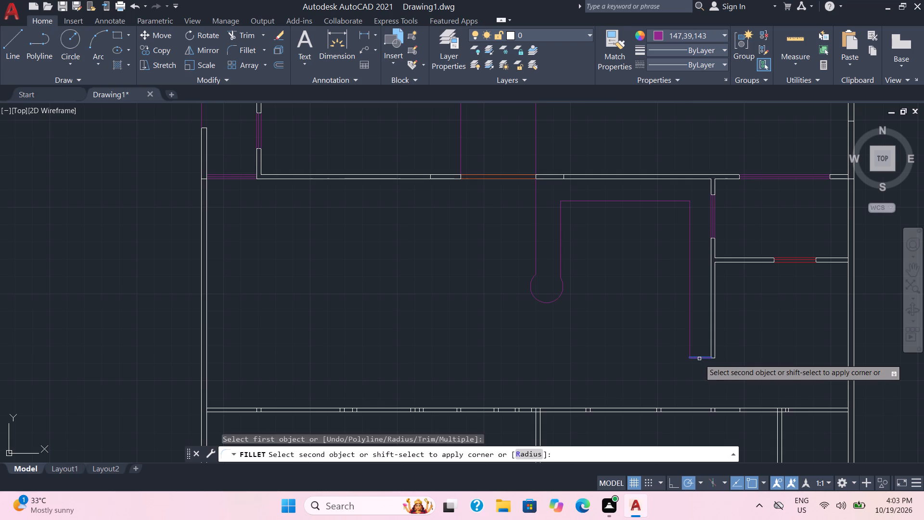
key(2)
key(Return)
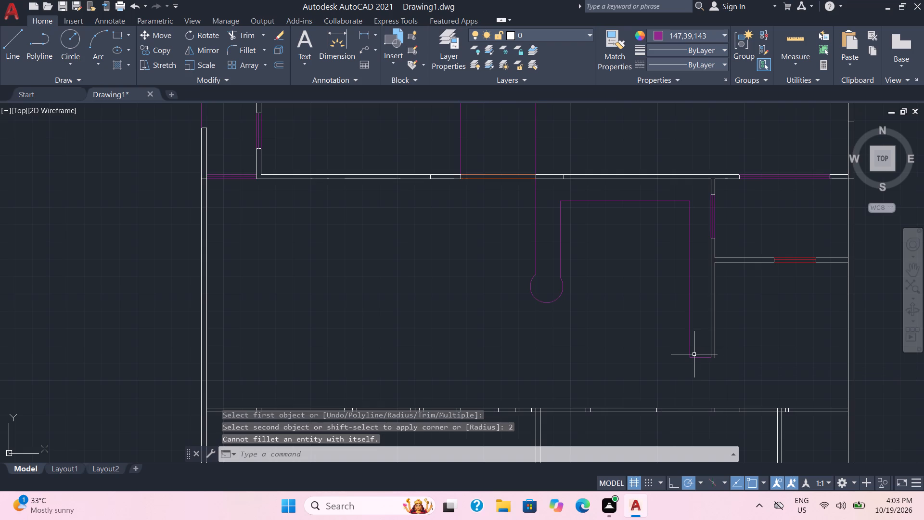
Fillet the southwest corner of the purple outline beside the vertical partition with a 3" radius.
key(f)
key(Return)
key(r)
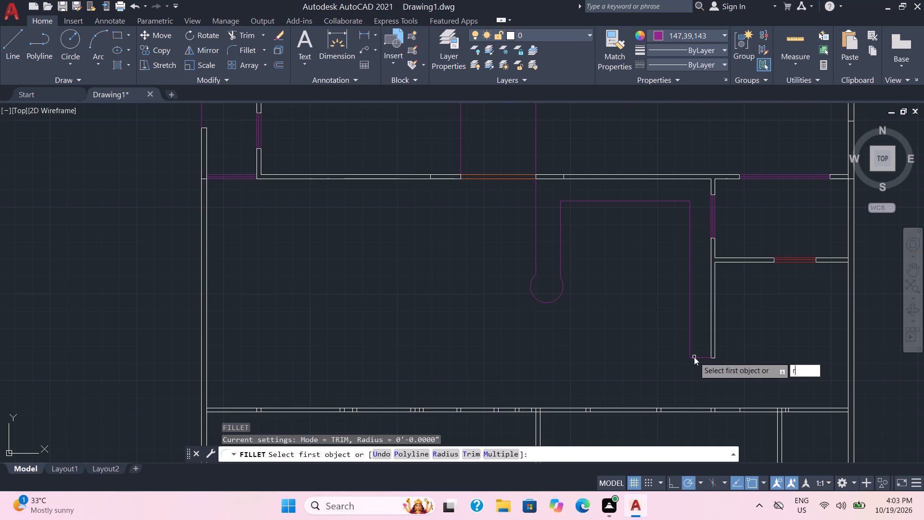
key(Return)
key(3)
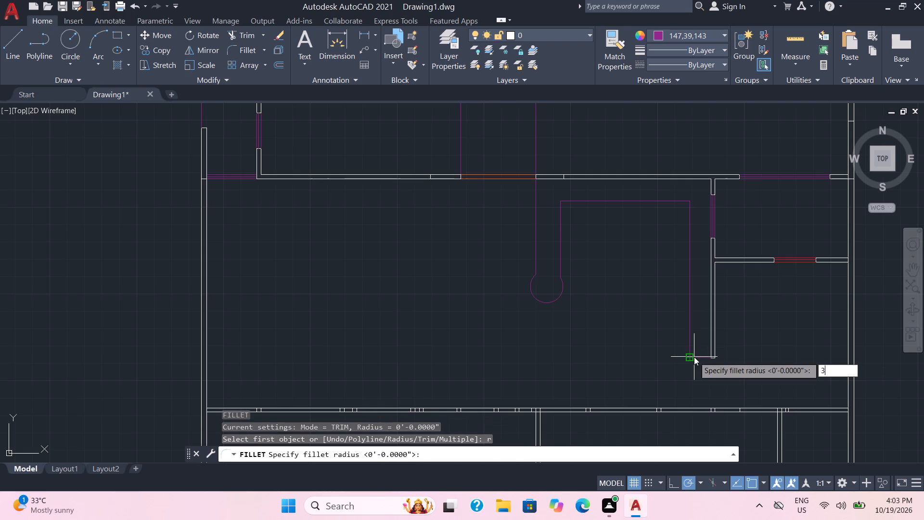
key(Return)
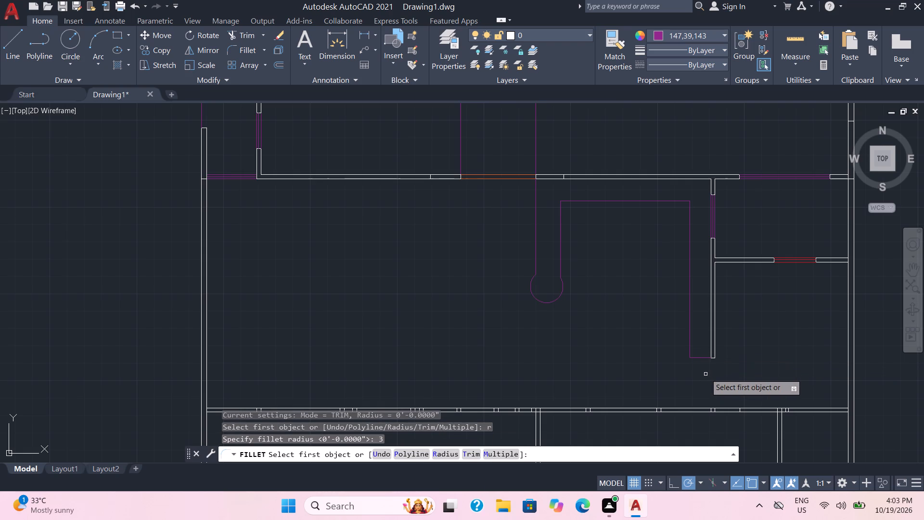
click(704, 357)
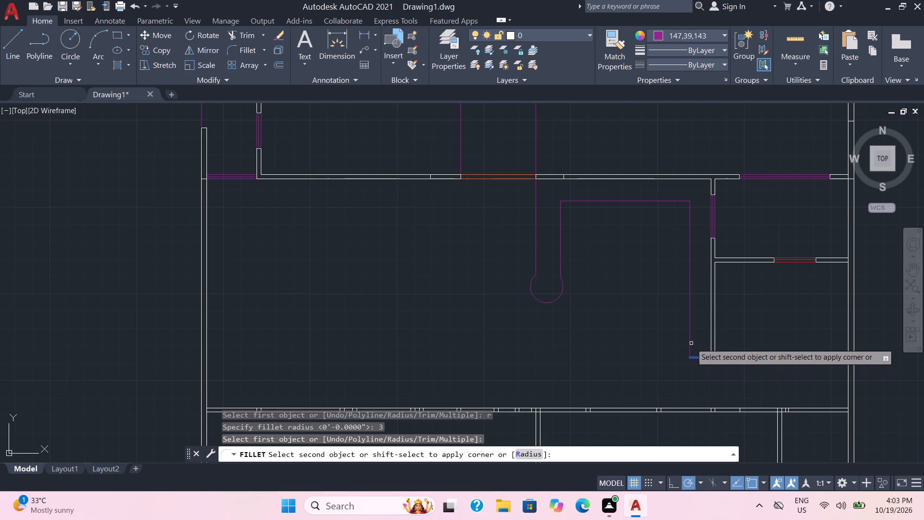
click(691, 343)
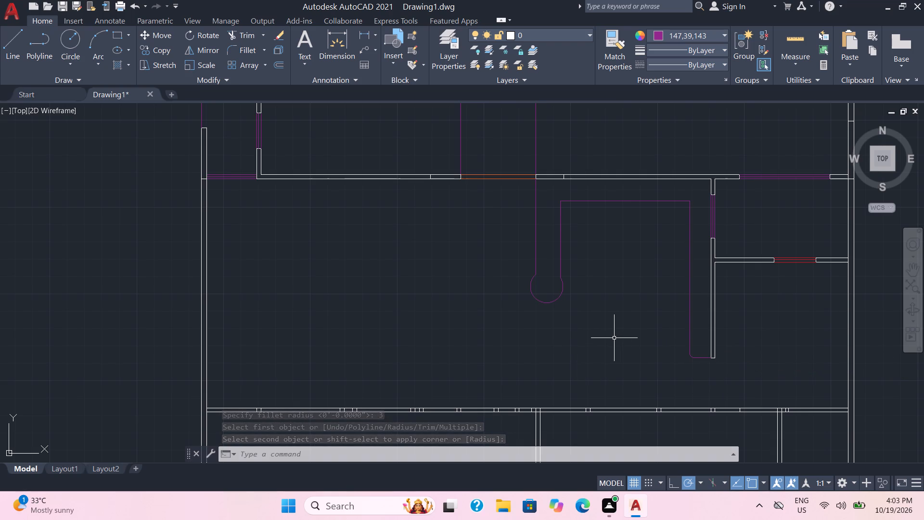
Fillet the purple outline's southwest corner again with a 6" radius and erase the leftover smaller arc.
key(space)
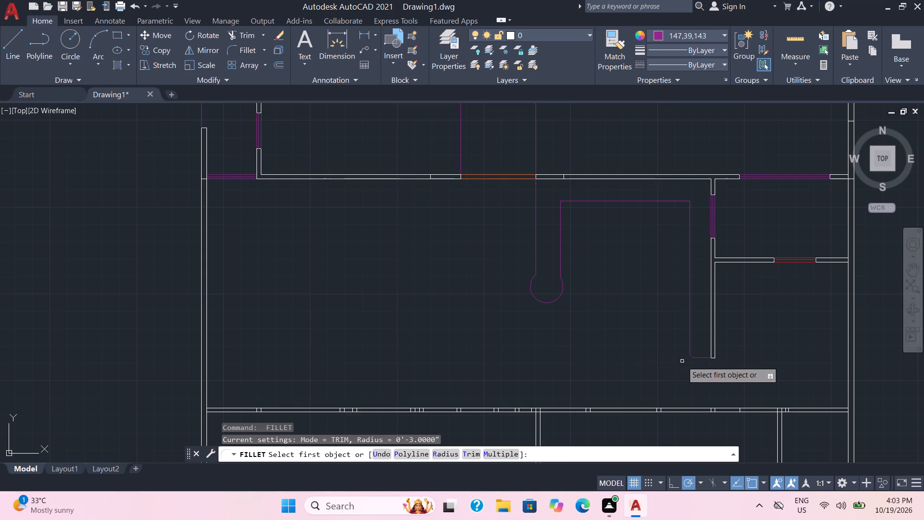
click(697, 357)
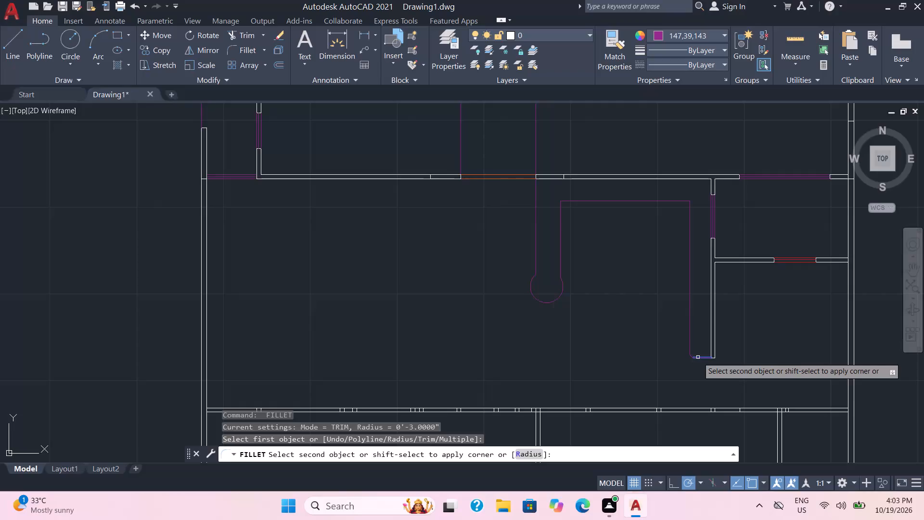
key(r)
key(Return)
key(6)
key(Return)
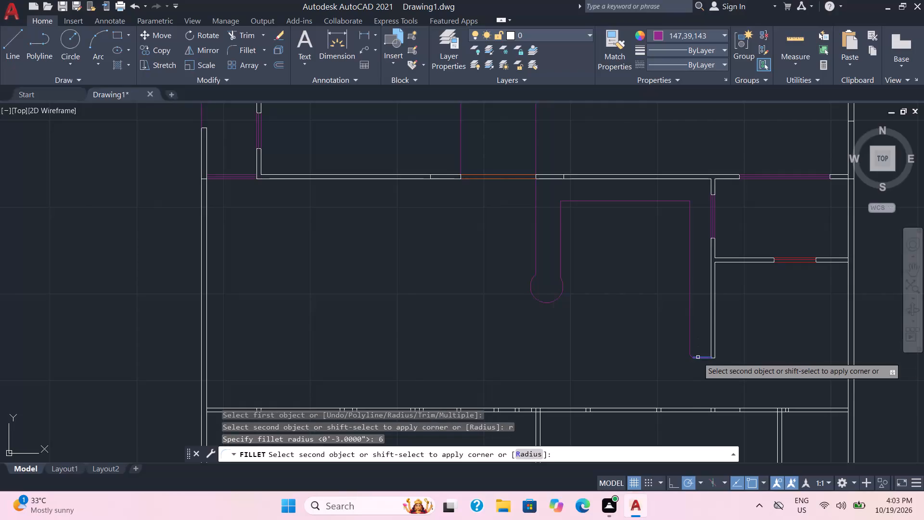
click(690, 327)
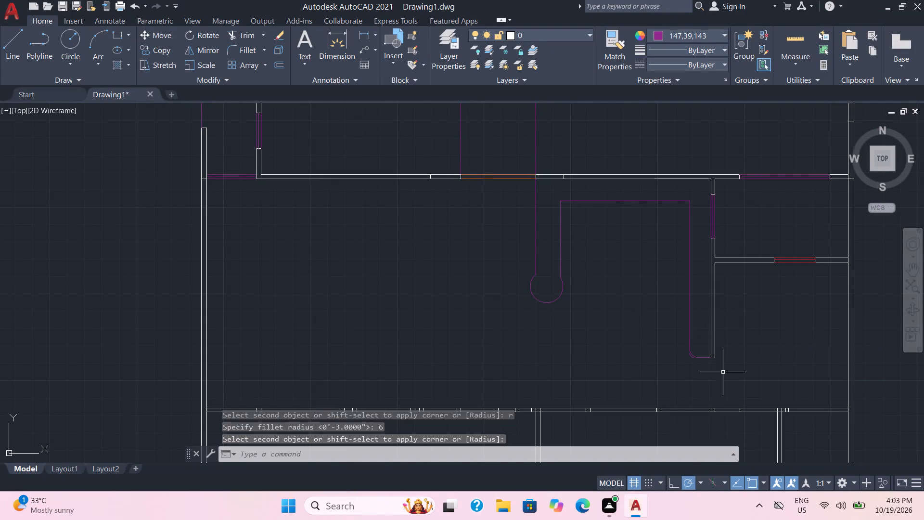
scroll(689, 406, up, 3)
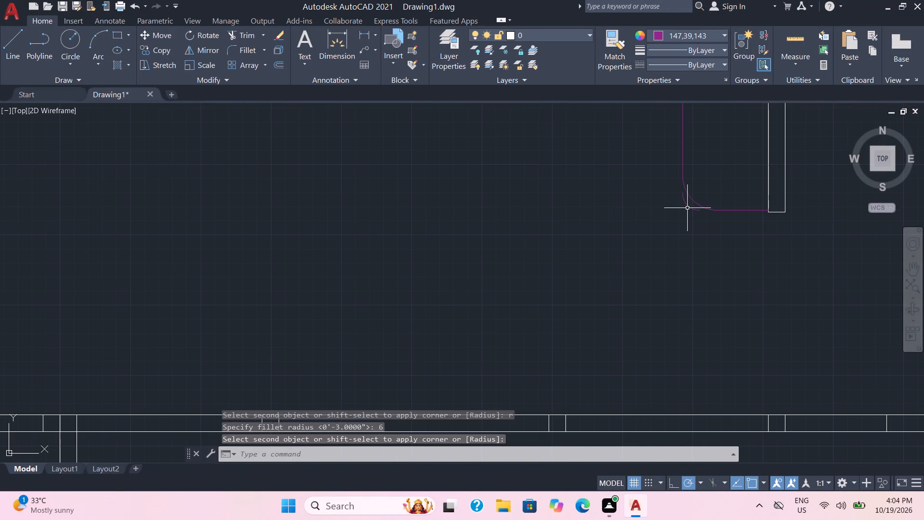
click(689, 206)
key(Delete)
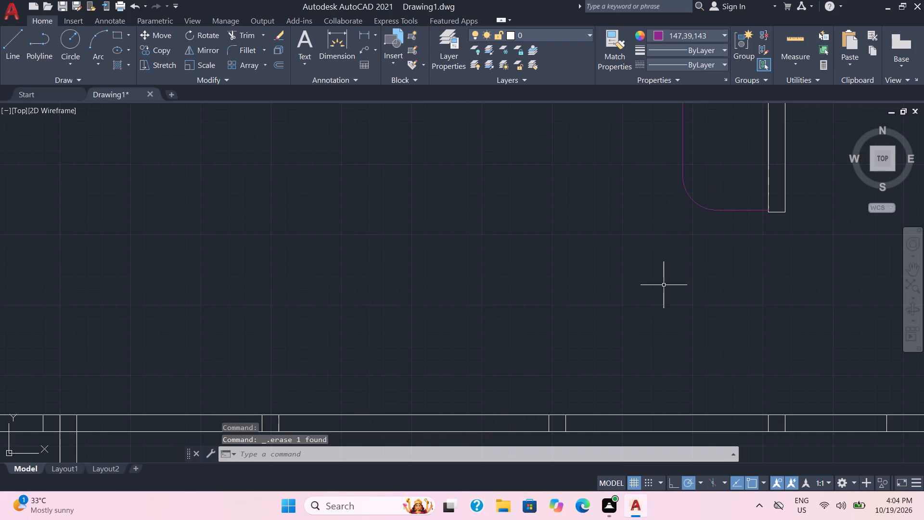
Offset the cap line at the partition's south end 2.8' southward, towards the south wall.
scroll(653, 284, down, 5)
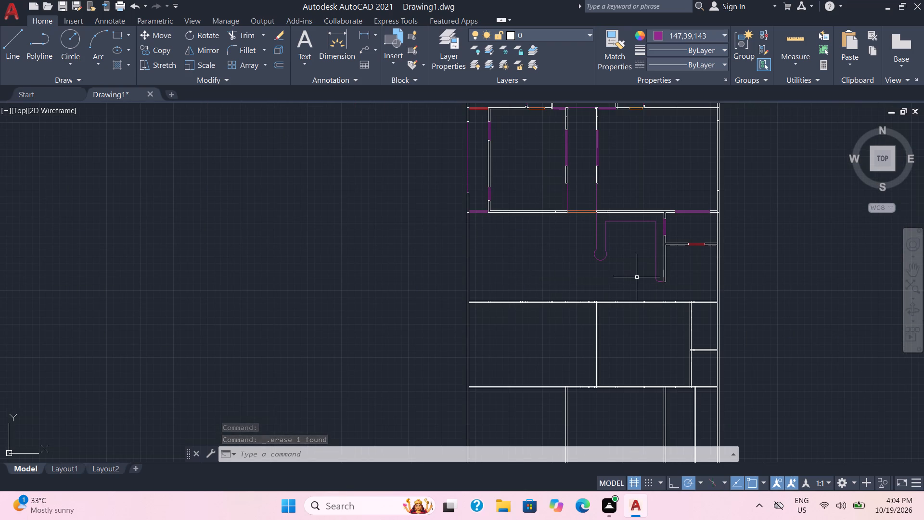
scroll(639, 278, up, 2)
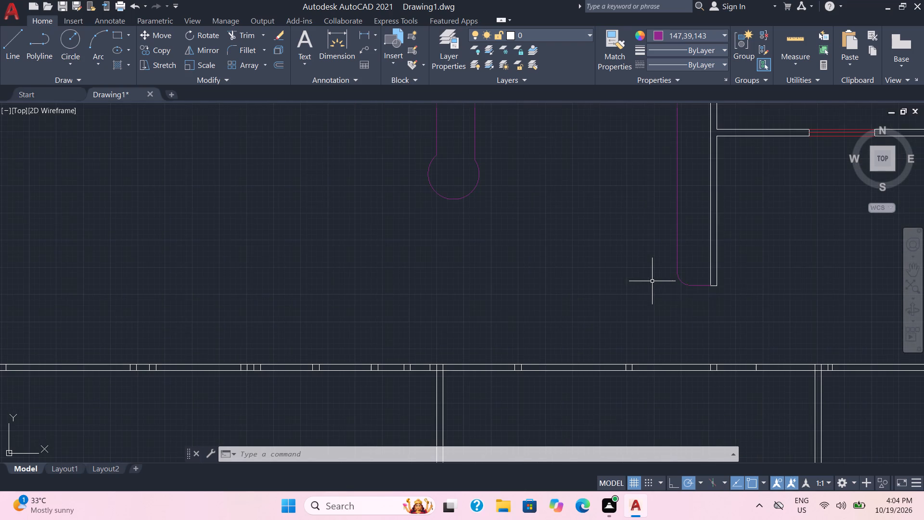
scroll(652, 281, up, 1)
middle_drag(707, 310, 670, 225)
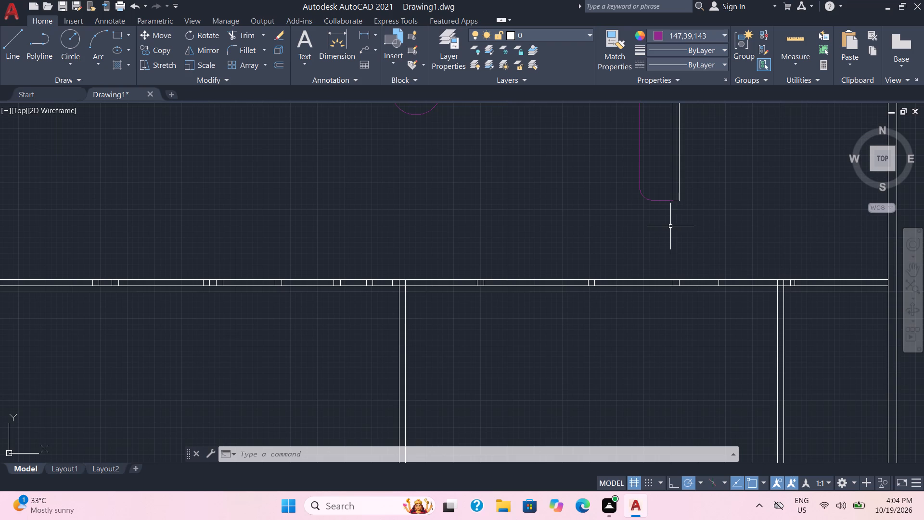
key(o)
key(Return)
key(2)
text(.5)
key(BackSpace)
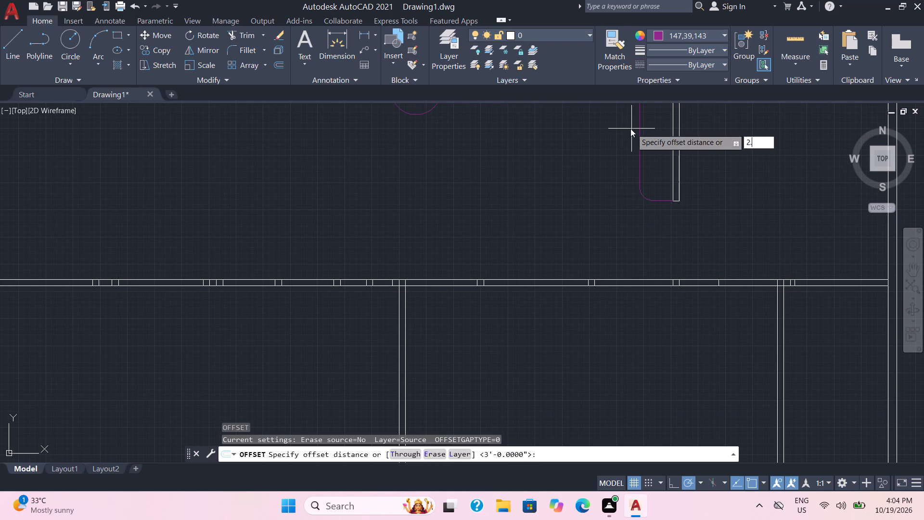
text(8')
key(Return)
scroll(651, 185, up, 2)
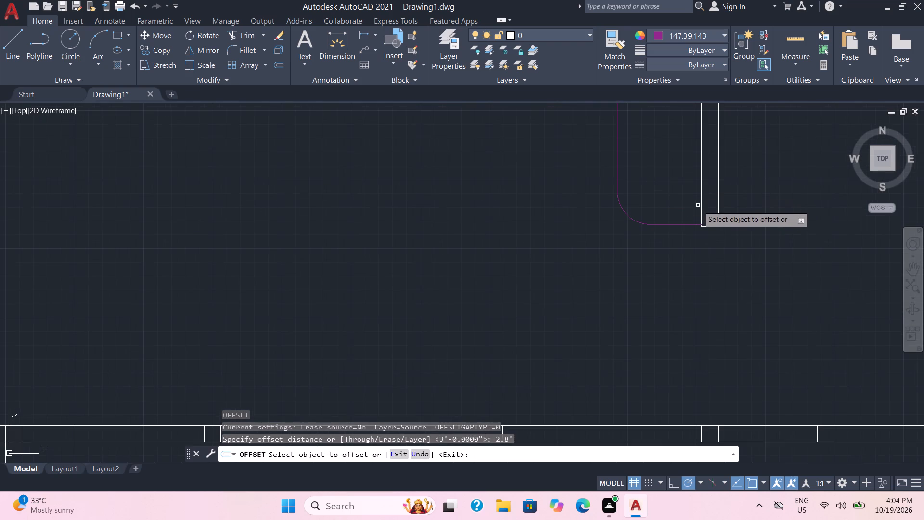
click(706, 226)
click(712, 304)
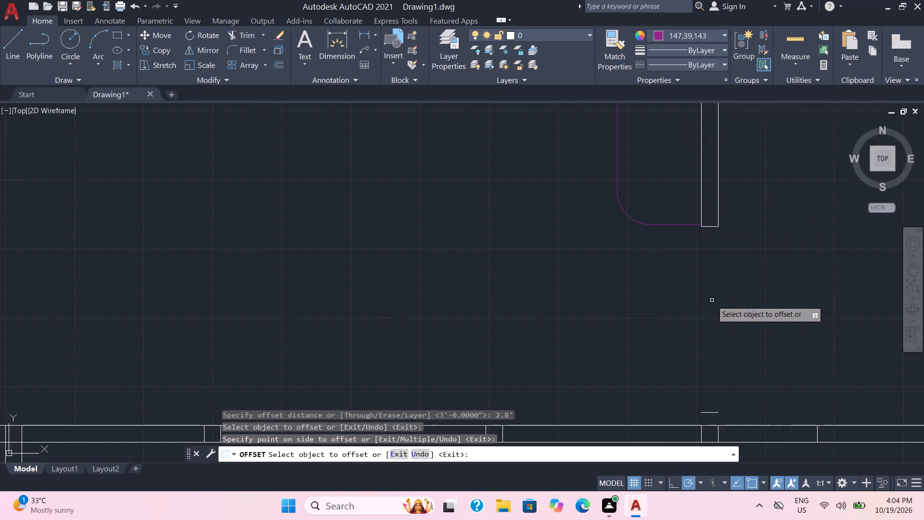
scroll(711, 293, down, 2)
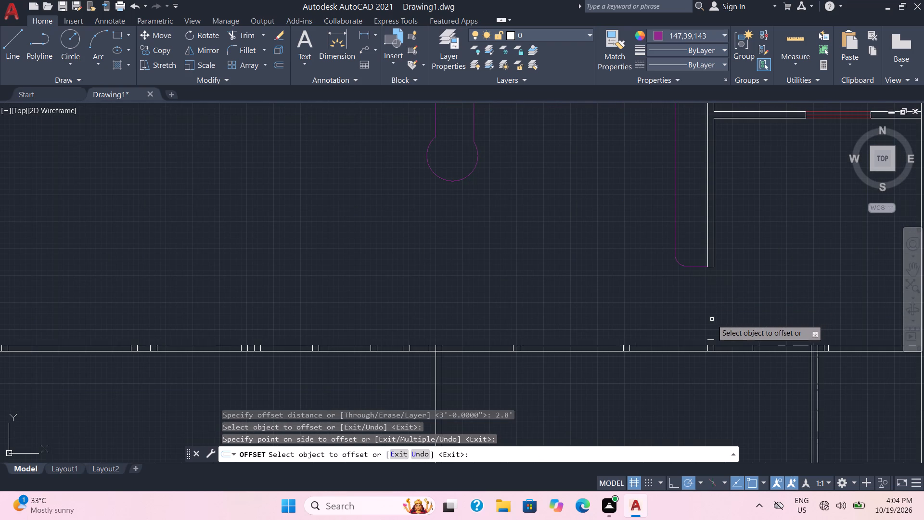
key(Escape)
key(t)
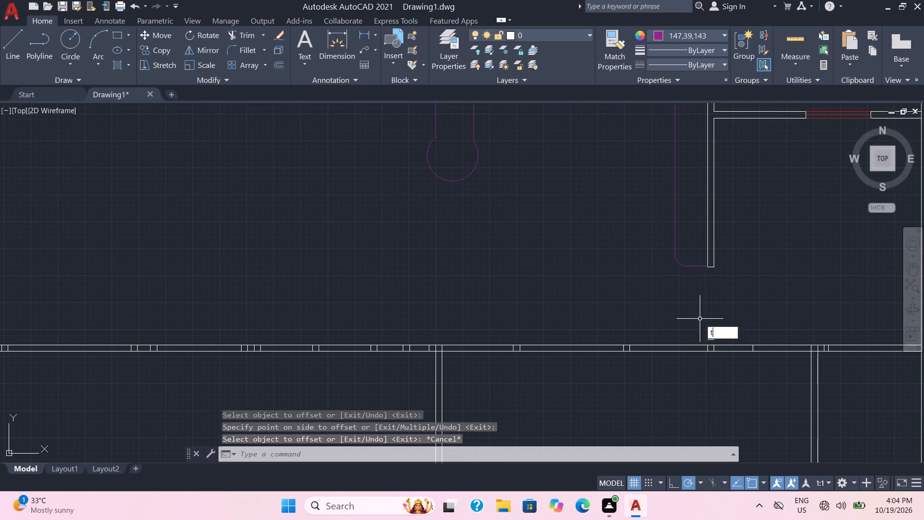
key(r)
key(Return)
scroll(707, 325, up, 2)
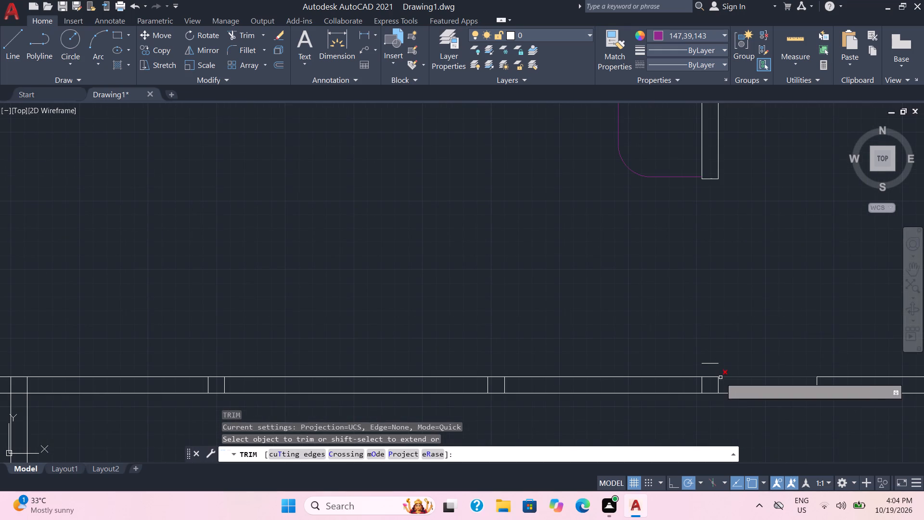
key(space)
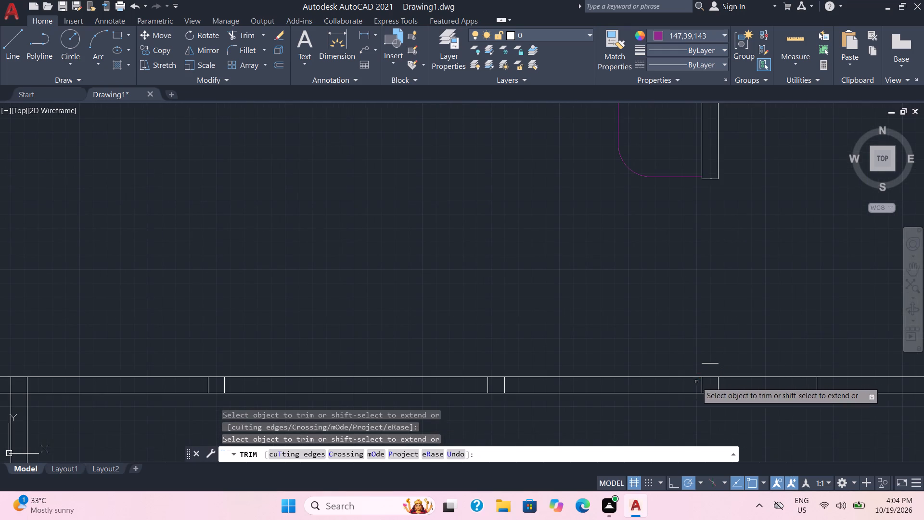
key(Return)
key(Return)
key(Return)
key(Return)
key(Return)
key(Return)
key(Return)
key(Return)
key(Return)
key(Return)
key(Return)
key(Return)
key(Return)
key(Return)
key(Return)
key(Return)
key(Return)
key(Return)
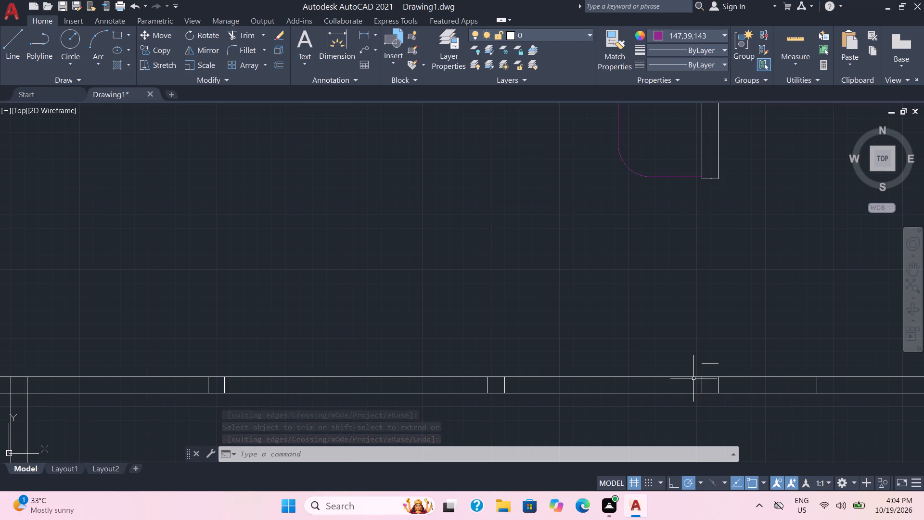
Extend the two short wall cross lines north to the offset cap and trim the pieces inside the wall to form an open stub.
text(tr)
key(Return)
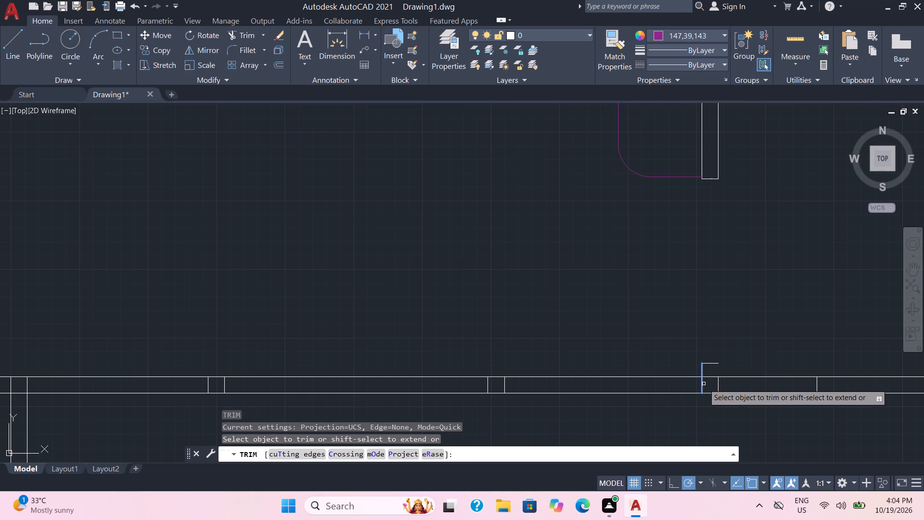
shift+click(704, 384)
shift+click(719, 386)
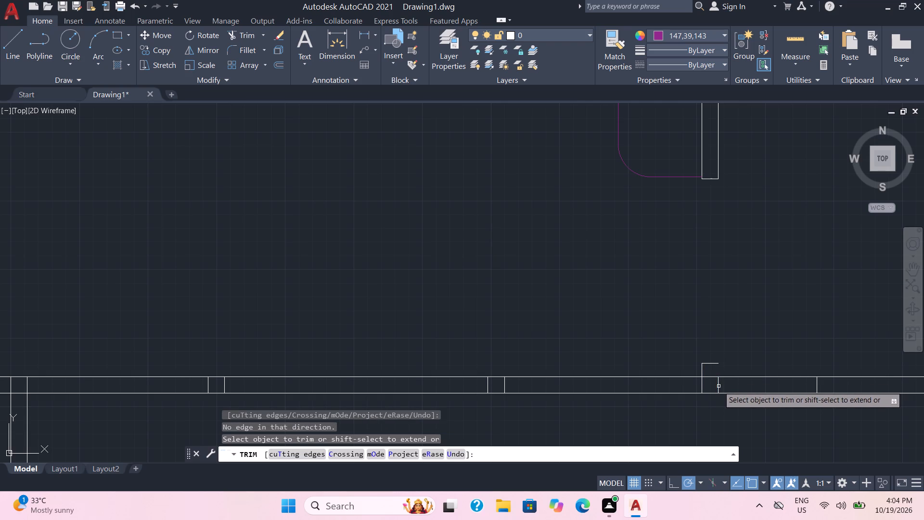
shift+click(719, 383)
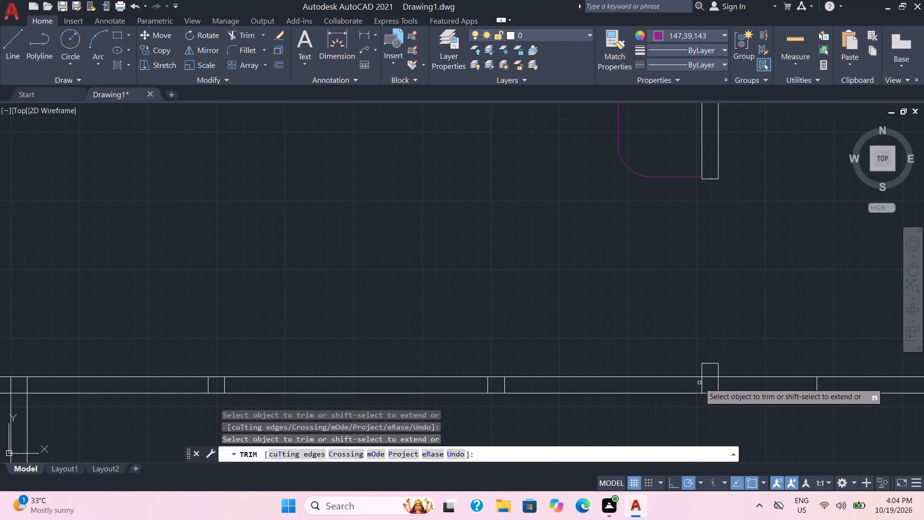
drag(700, 383, 725, 389)
click(712, 376)
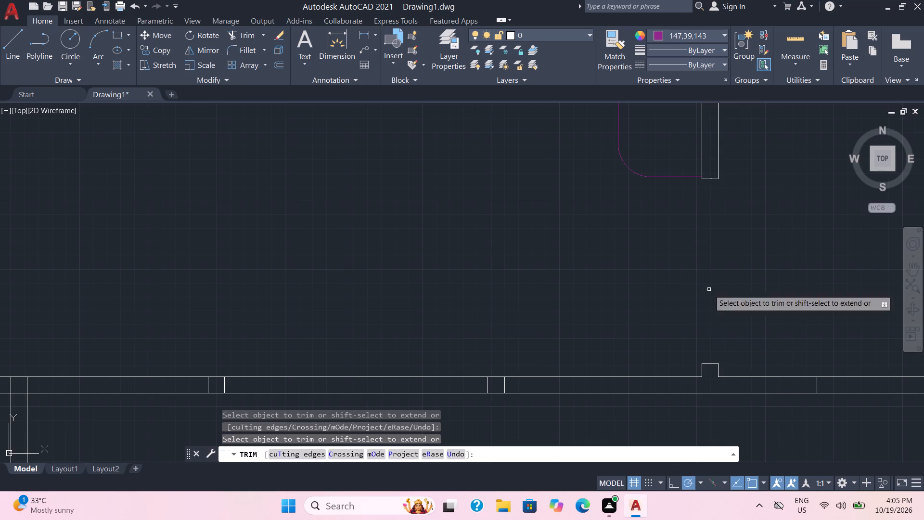
key(Escape)
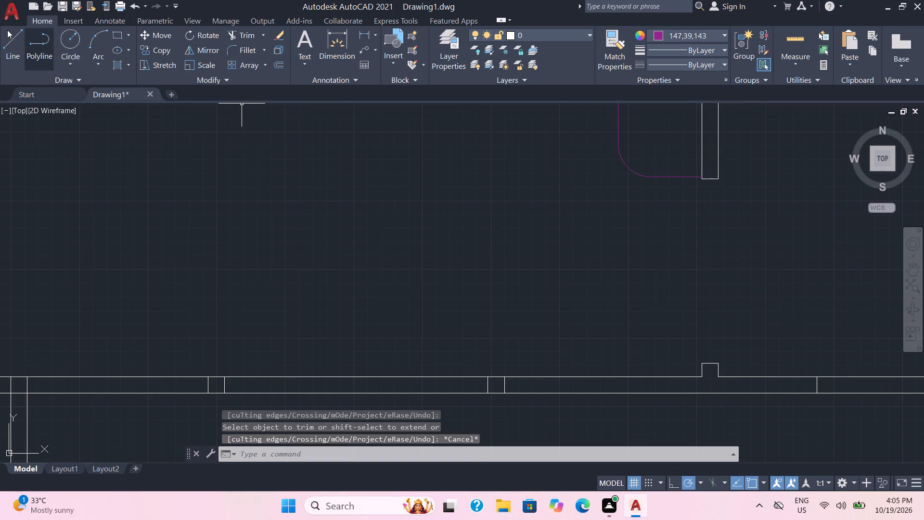
Draw a purple line from the wall stub's northwest corner north to the partition's south end, closing the gap.
click(7, 30)
key(Escape)
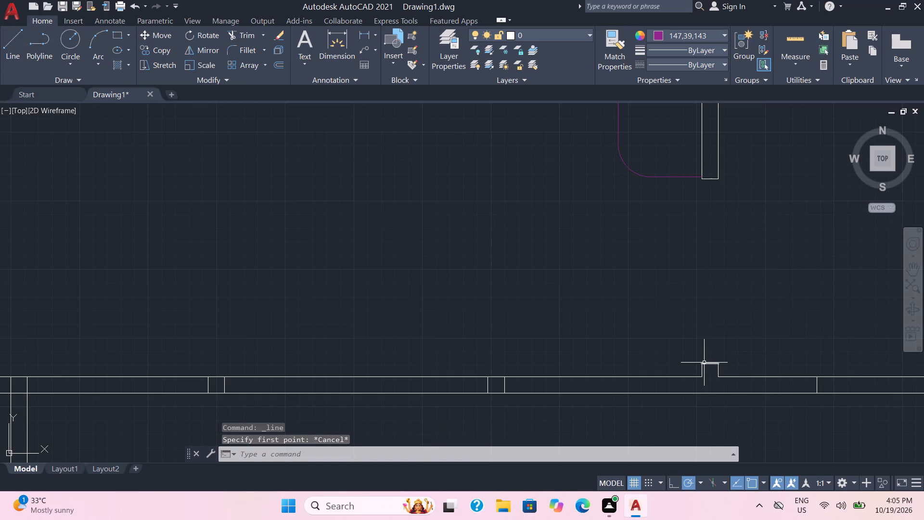
scroll(700, 365, up, 2)
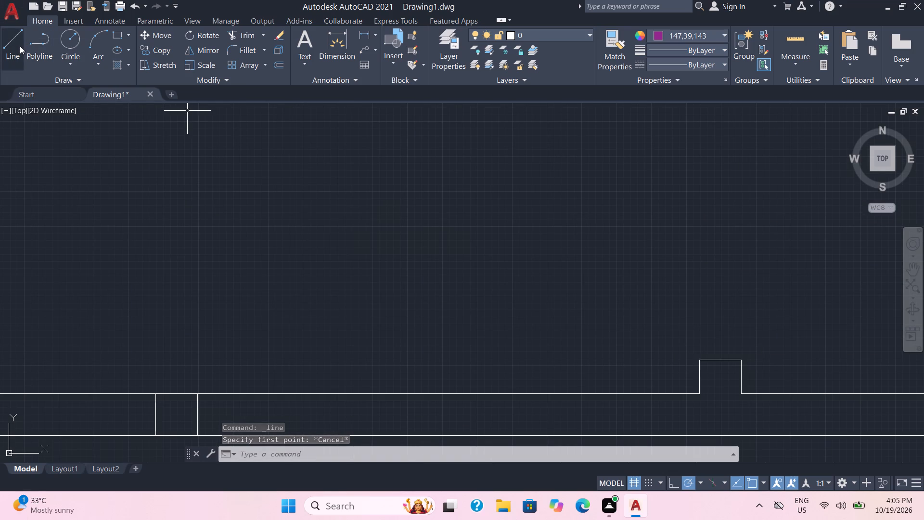
click(20, 46)
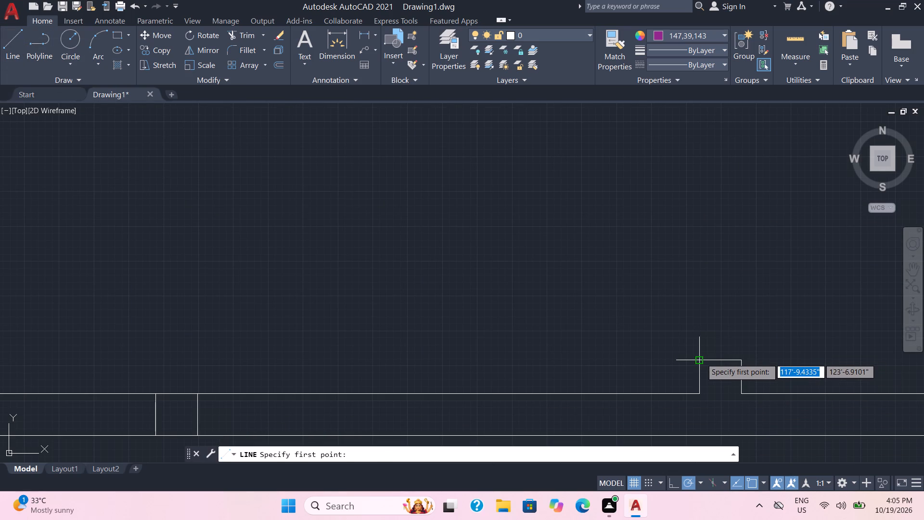
click(701, 358)
scroll(707, 236, down, 2)
middle_drag(698, 215, 709, 378)
click(715, 263)
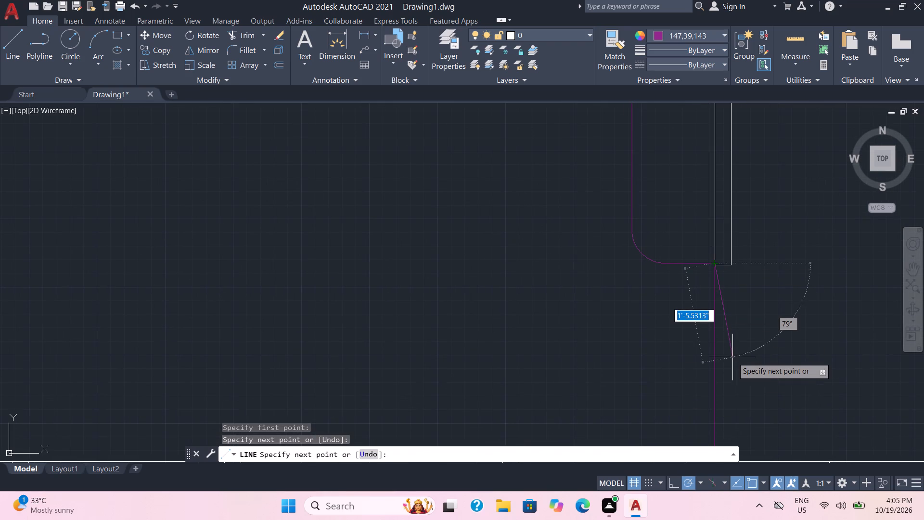
key(Escape)
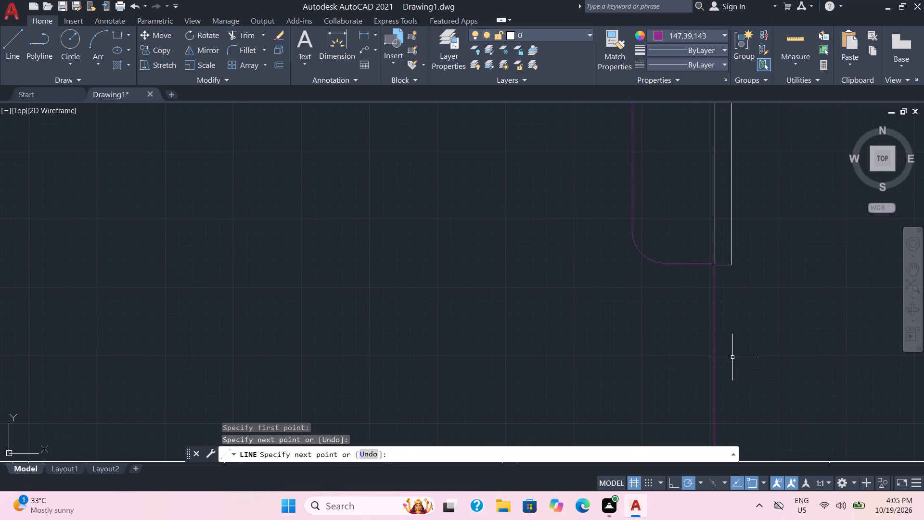
Trim the cross lines inside the horizontal wall east of the stub and open its junction with the east outer wall.
scroll(738, 351, down, 2)
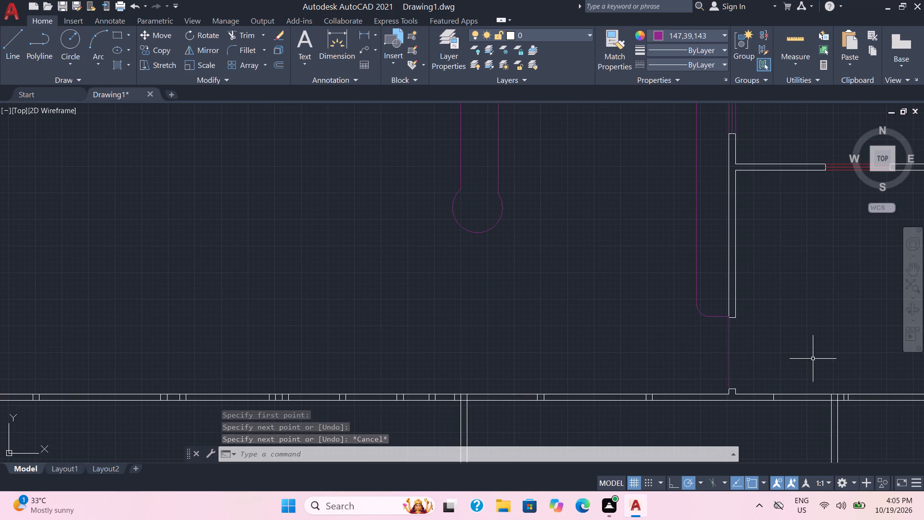
middle_drag(789, 376, 627, 257)
scroll(750, 360, down, 1)
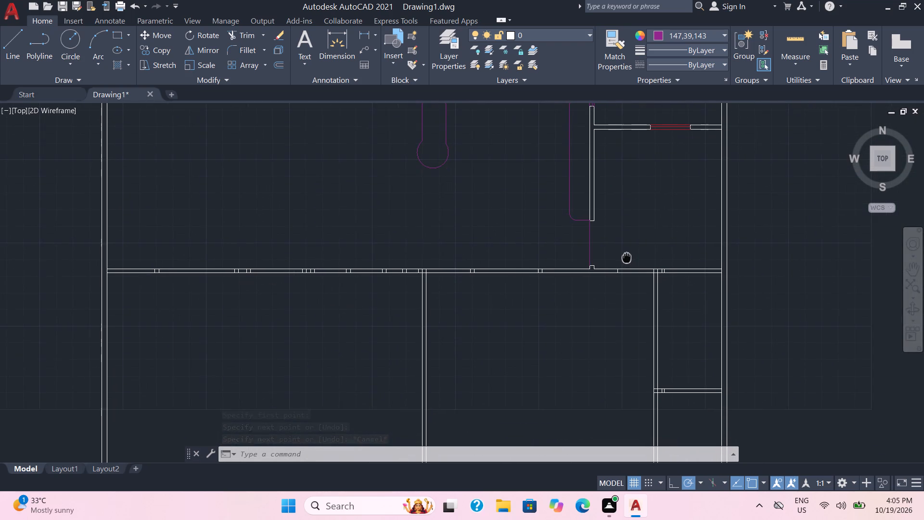
middle_drag(627, 257, 627, 256)
scroll(692, 323, up, 2)
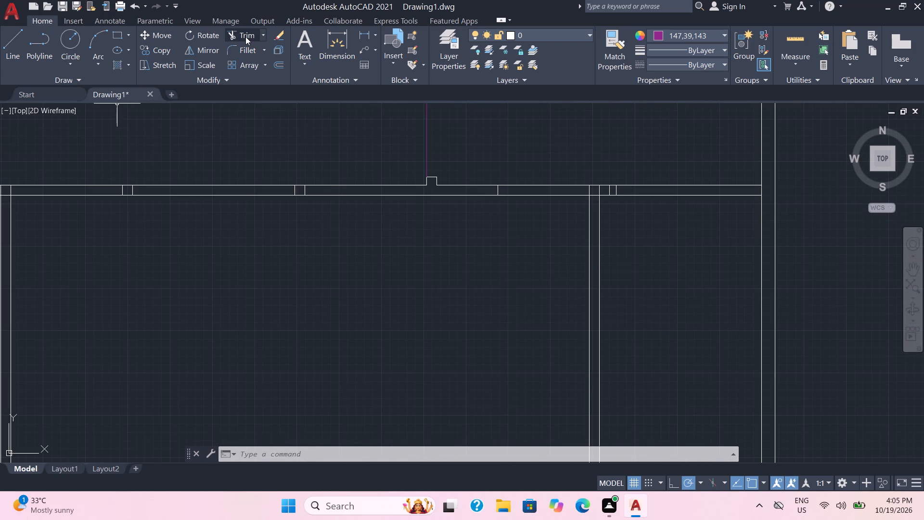
click(244, 35)
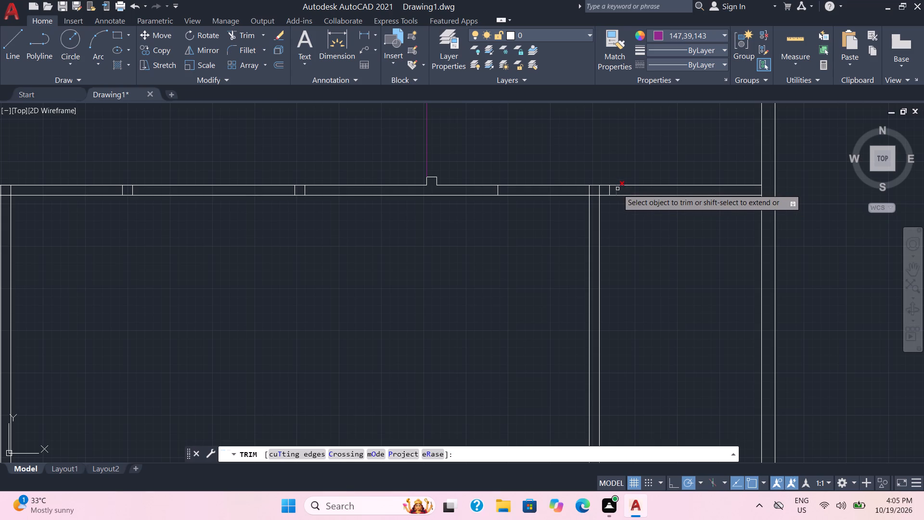
drag(619, 190, 580, 190)
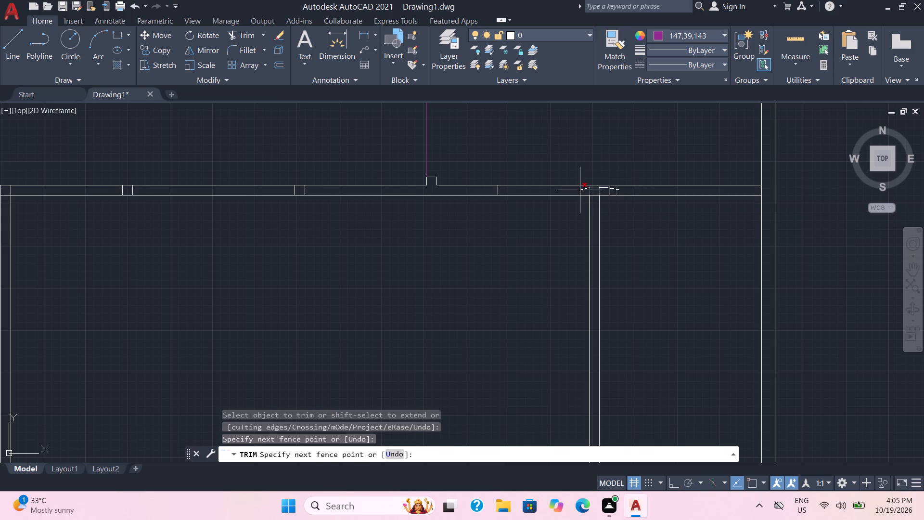
drag(580, 190, 486, 191)
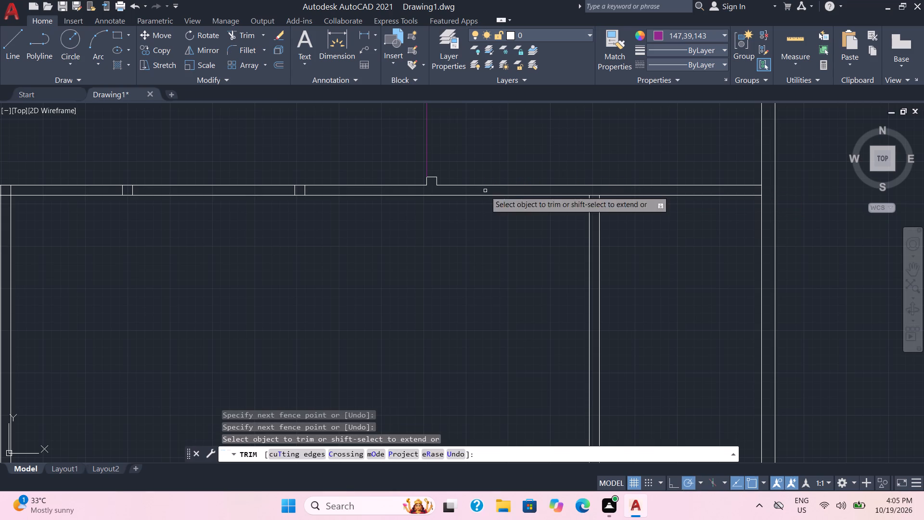
click(761, 191)
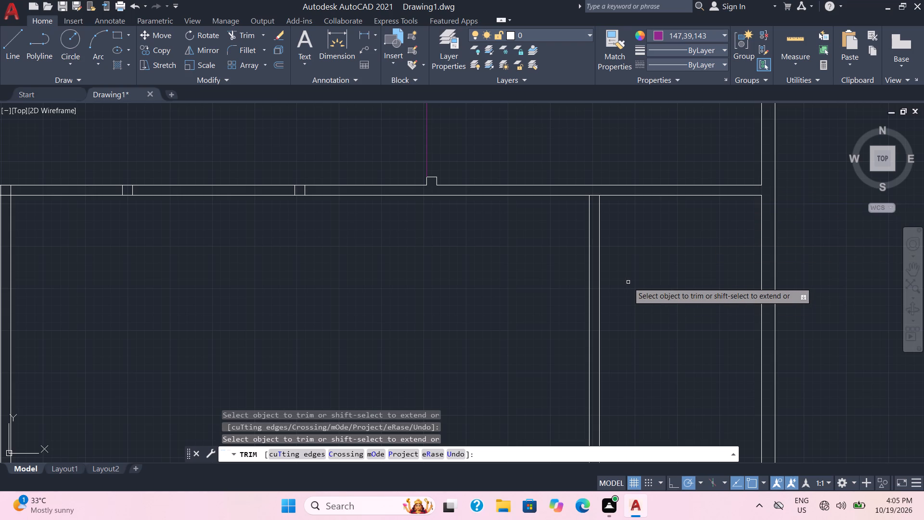
Offset the north line of the short cross wall in the eastern room 3" northward, and offset that copy another 3' north.
middle_drag(628, 282, 578, 175)
scroll(577, 195, down, 1)
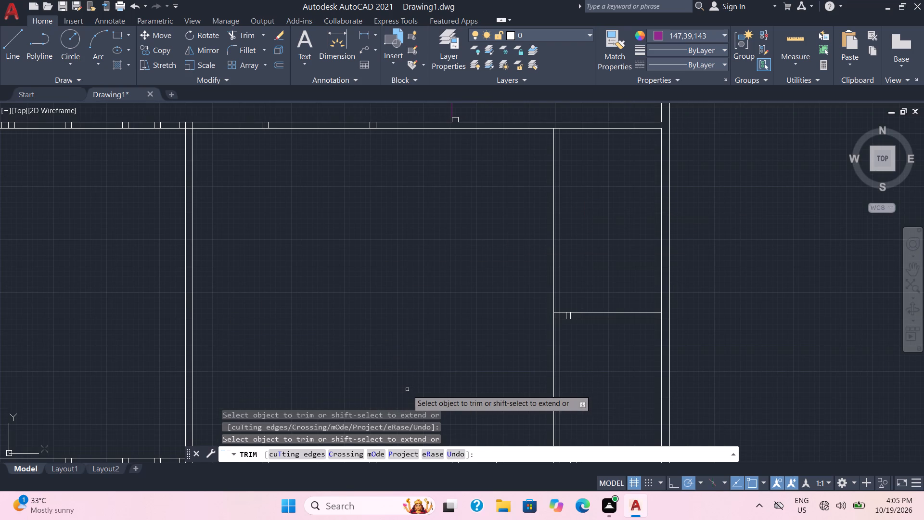
key(o)
key(Escape)
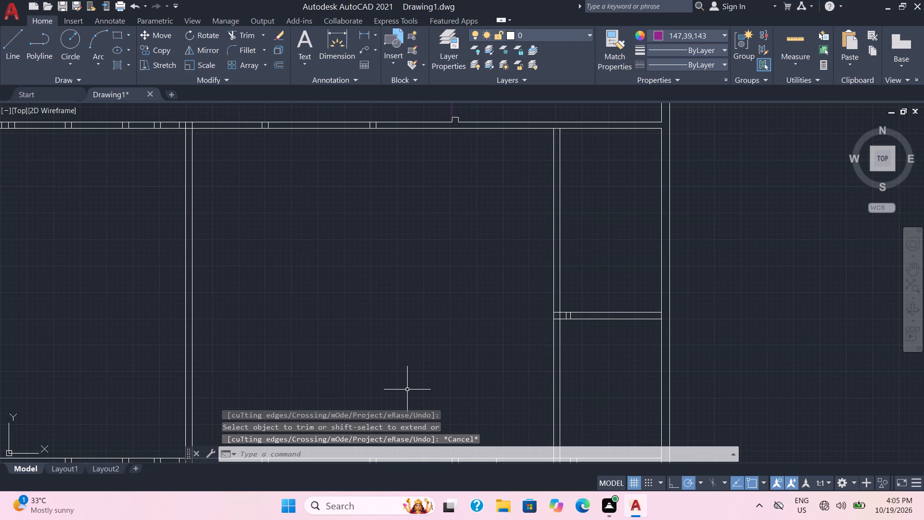
key(o)
key(Return)
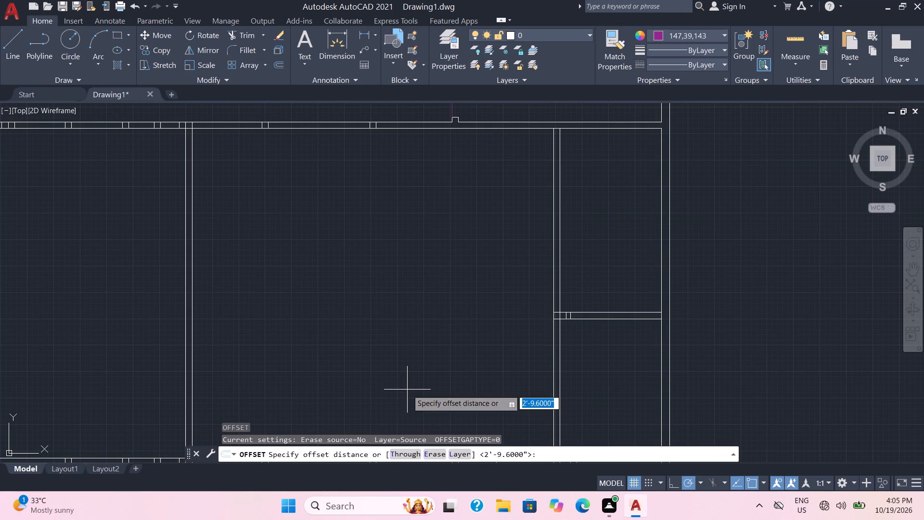
key(3)
key(Return)
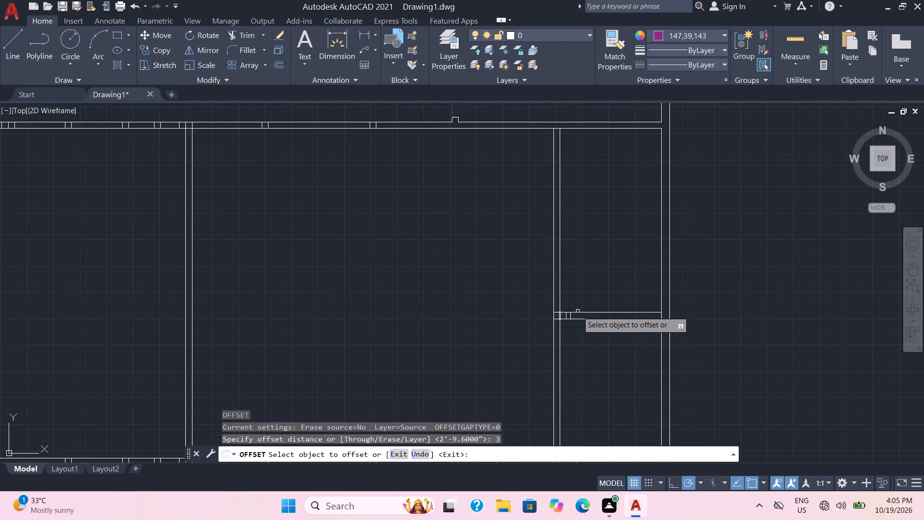
click(589, 312)
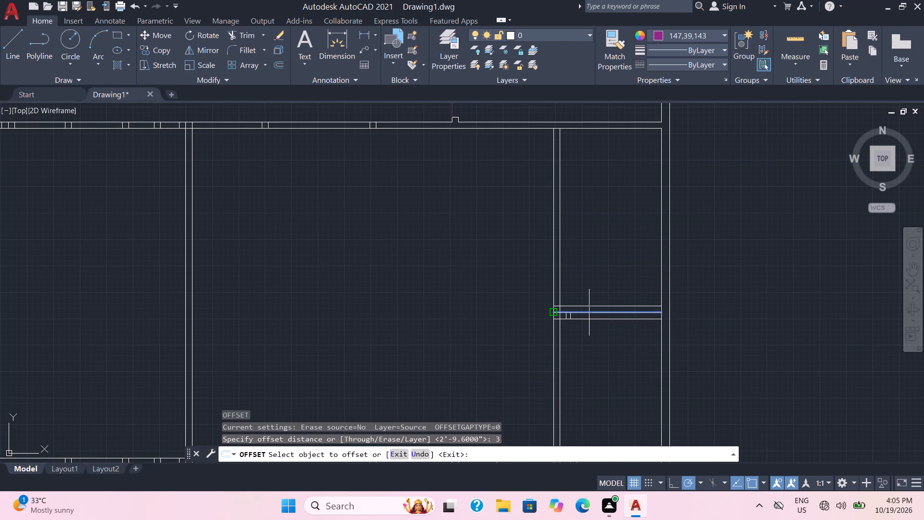
click(590, 305)
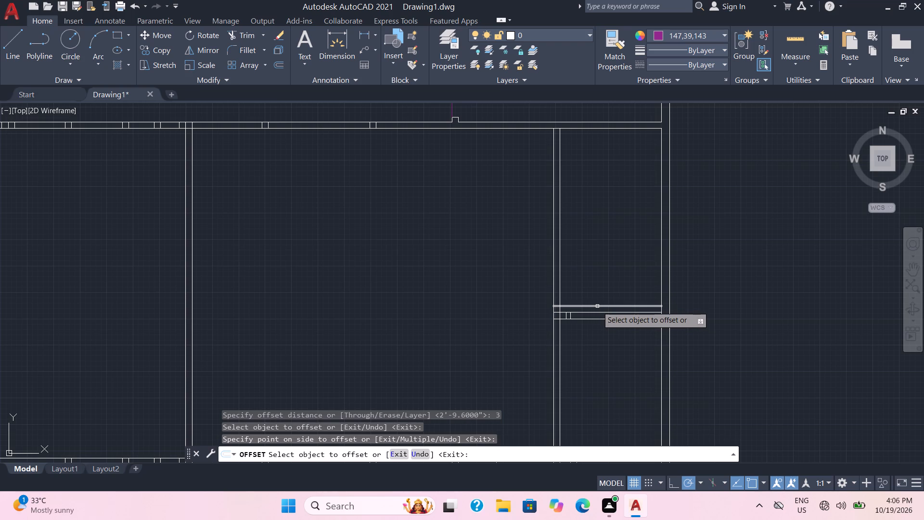
click(597, 306)
text(3')
key(Return)
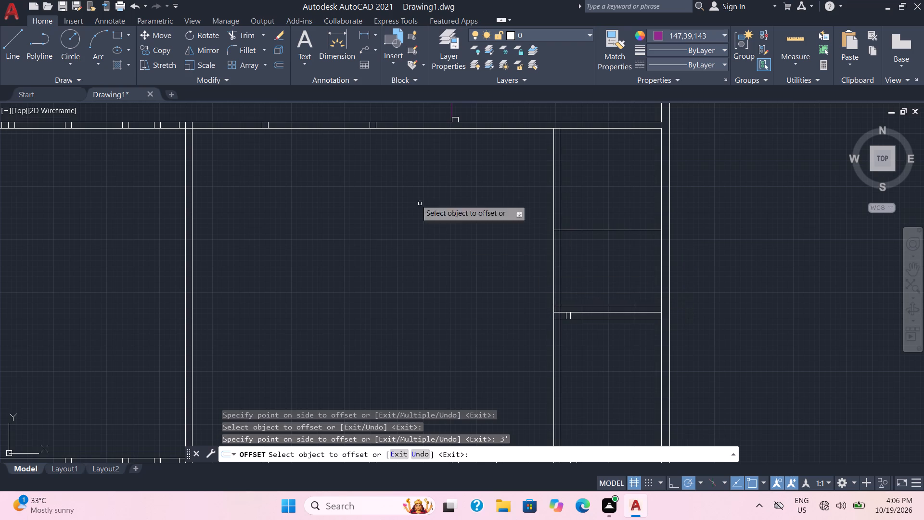
Trim the partition between the two offset lines and remove their excess to leave a 3' doorway with capped wall ends.
click(245, 33)
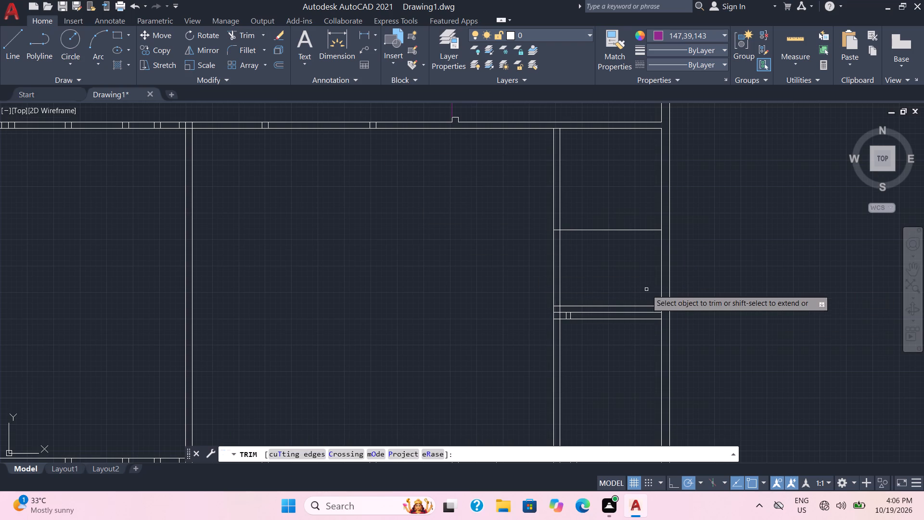
click(622, 306)
drag(611, 285, 609, 284)
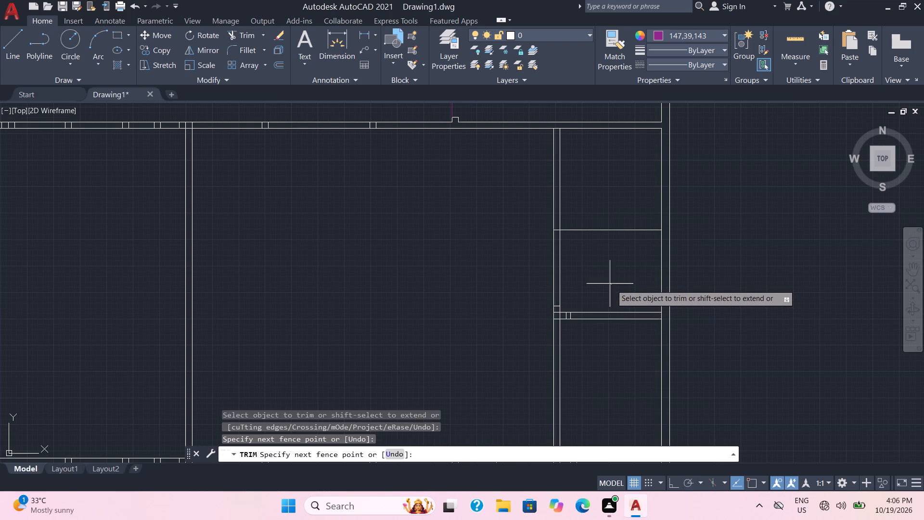
drag(609, 284, 545, 267)
click(591, 230)
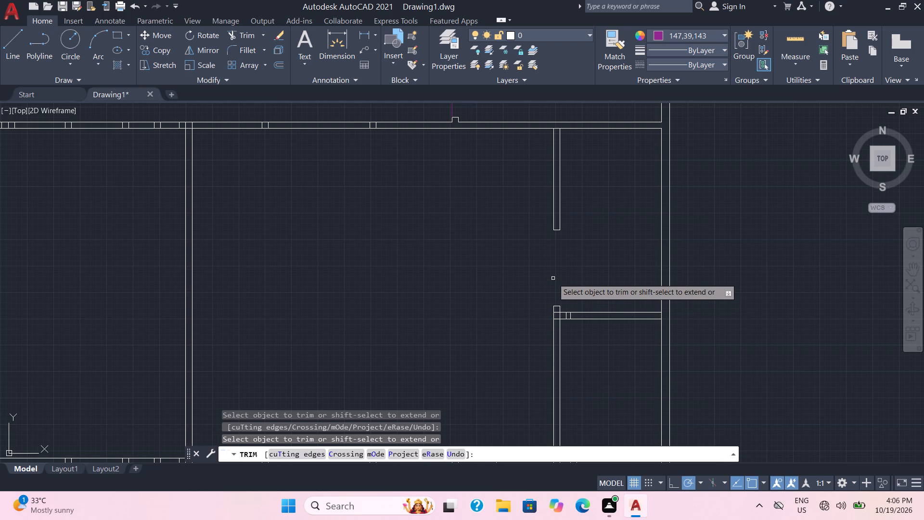
Trim the horizontal wall's south line between the partition's faces to open the junction at the partition's north end.
scroll(547, 275, down, 3)
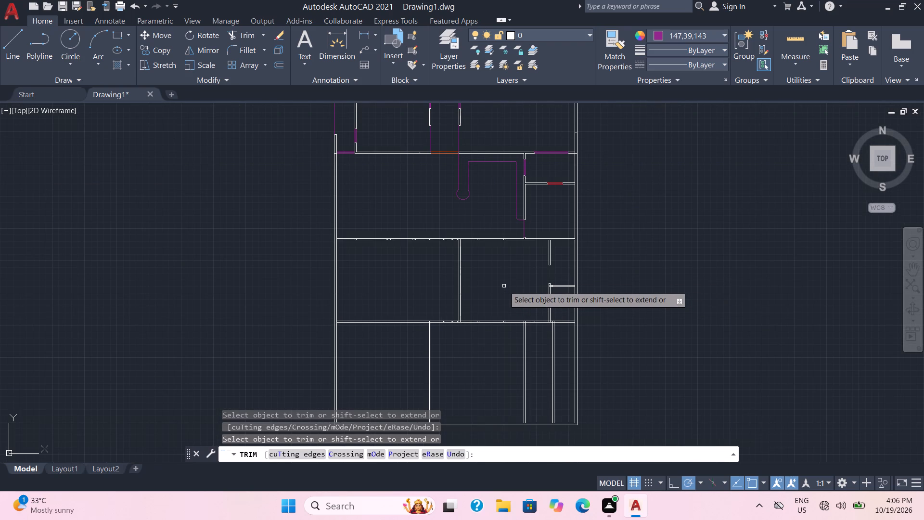
scroll(611, 282, up, 3)
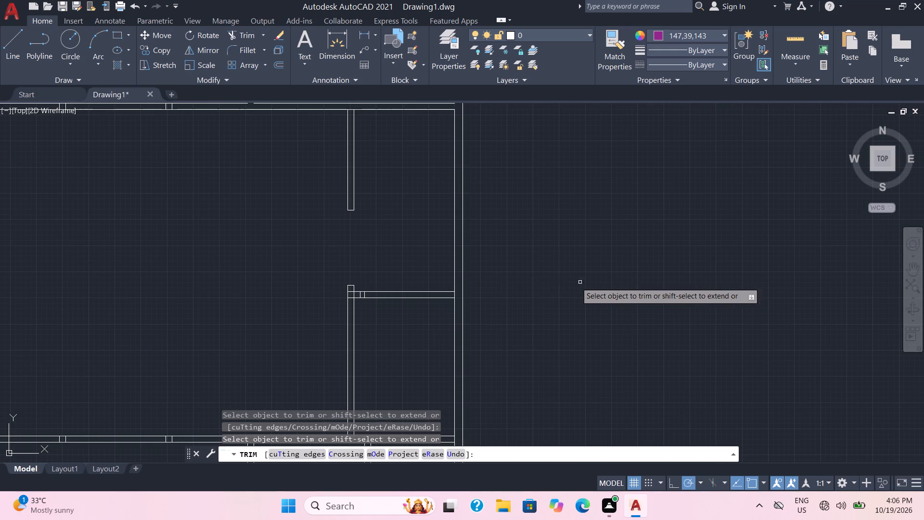
middle_drag(506, 265, 556, 331)
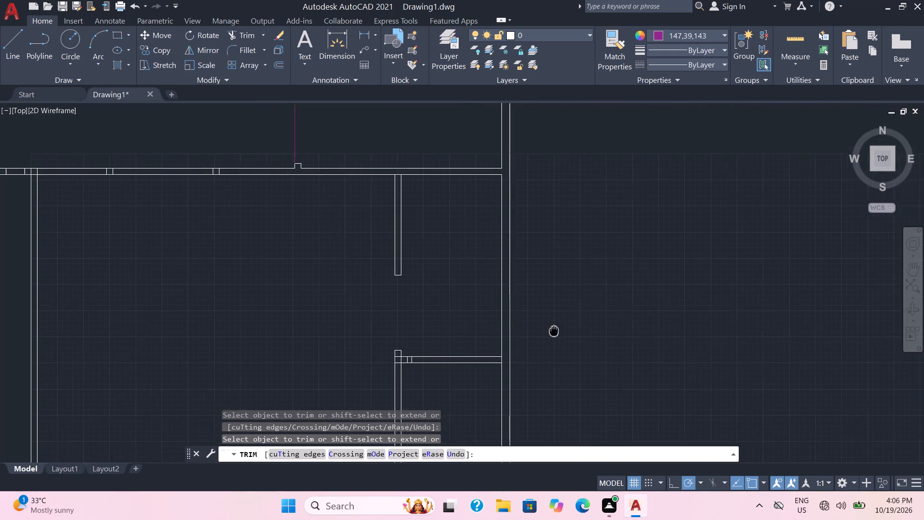
middle_drag(556, 331, 564, 332)
scroll(412, 180, up, 1)
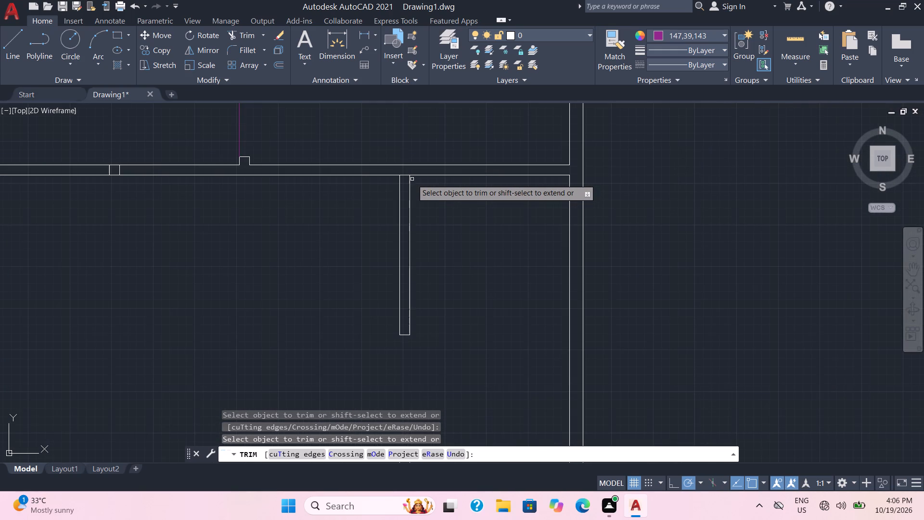
click(403, 175)
Trim the short cross wall's inner lines and open its junctions with the partition and the east outer wall.
scroll(426, 200, down, 2)
middle_drag(433, 231, 457, 119)
scroll(465, 234, up, 2)
middle_drag(460, 229, 471, 303)
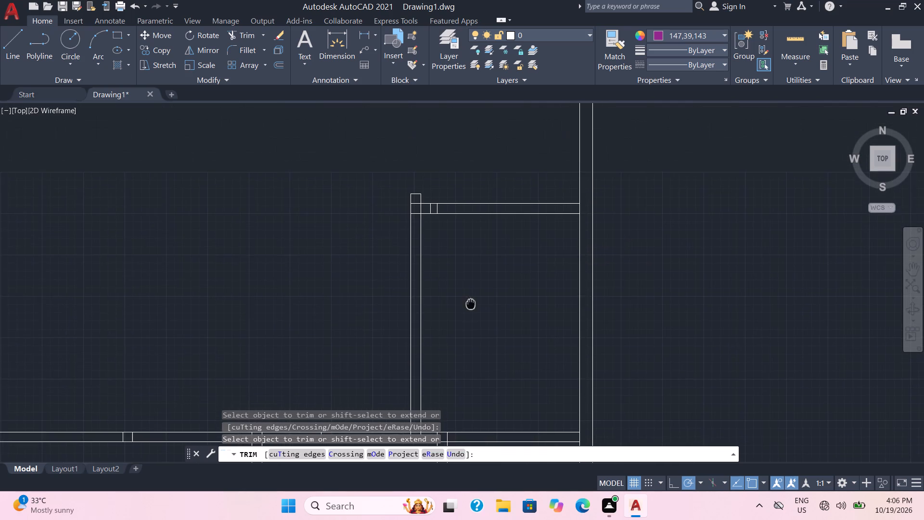
middle_drag(471, 303, 471, 304)
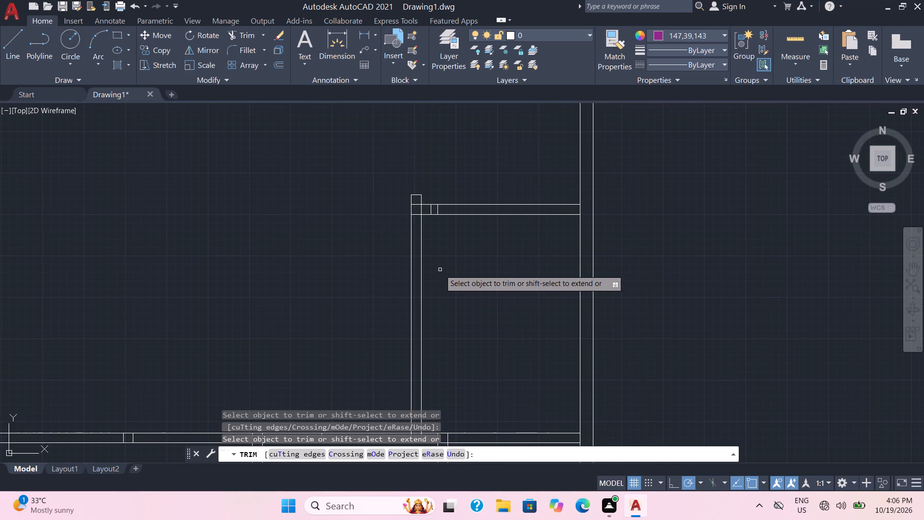
click(416, 205)
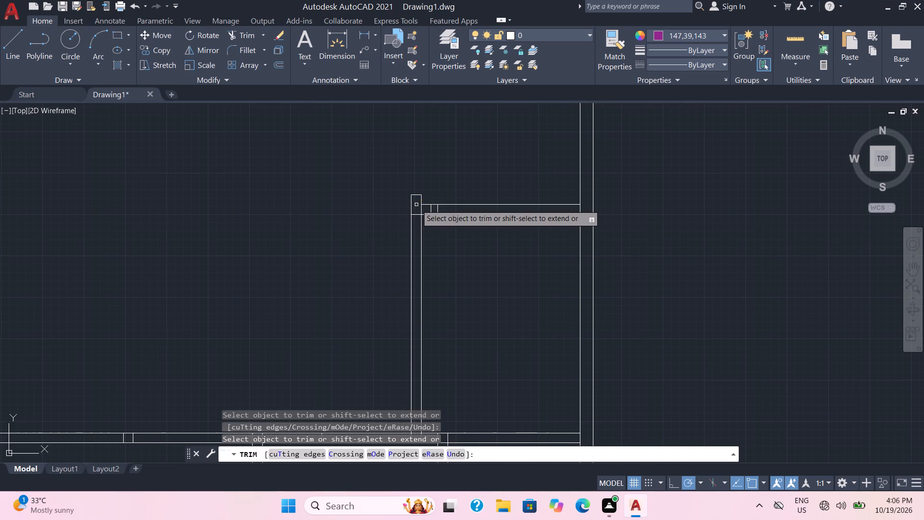
click(421, 209)
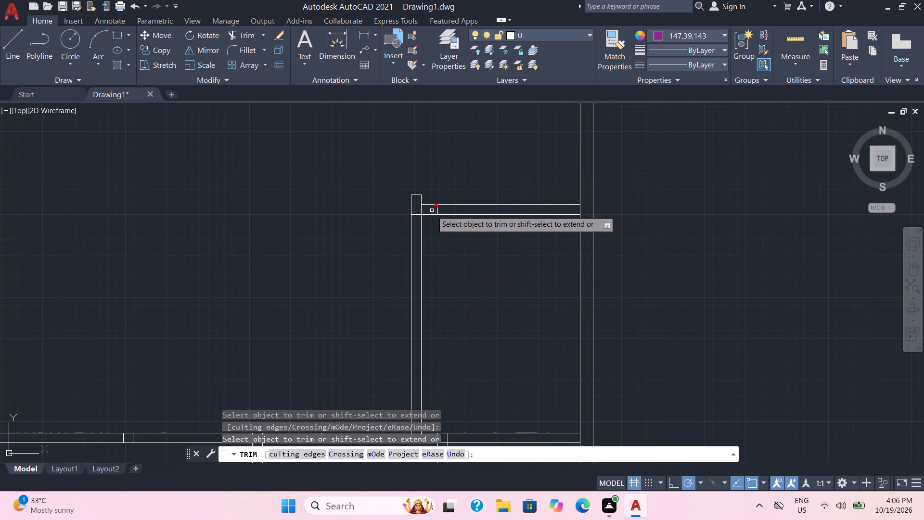
click(433, 211)
click(438, 209)
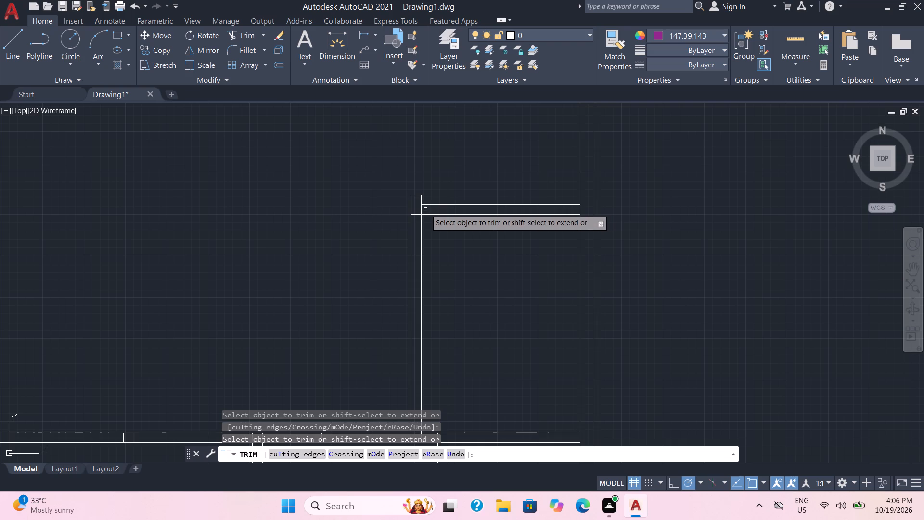
click(422, 210)
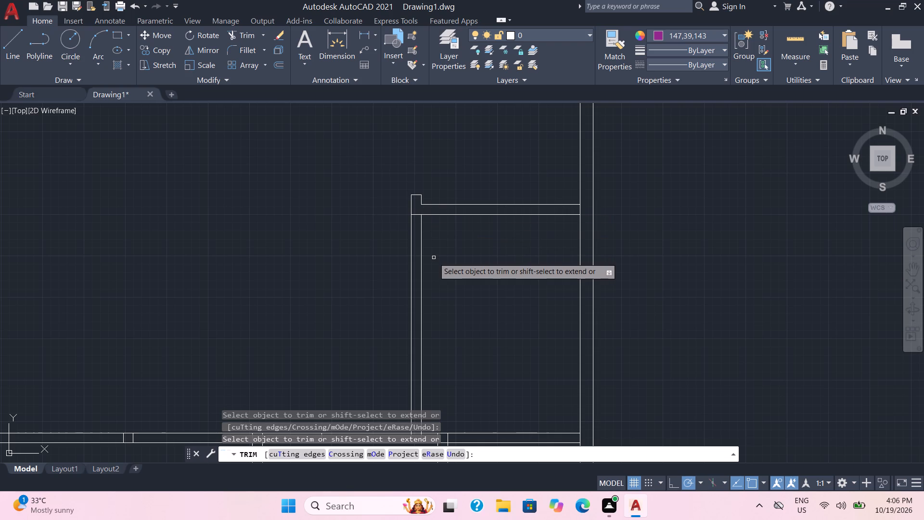
click(418, 216)
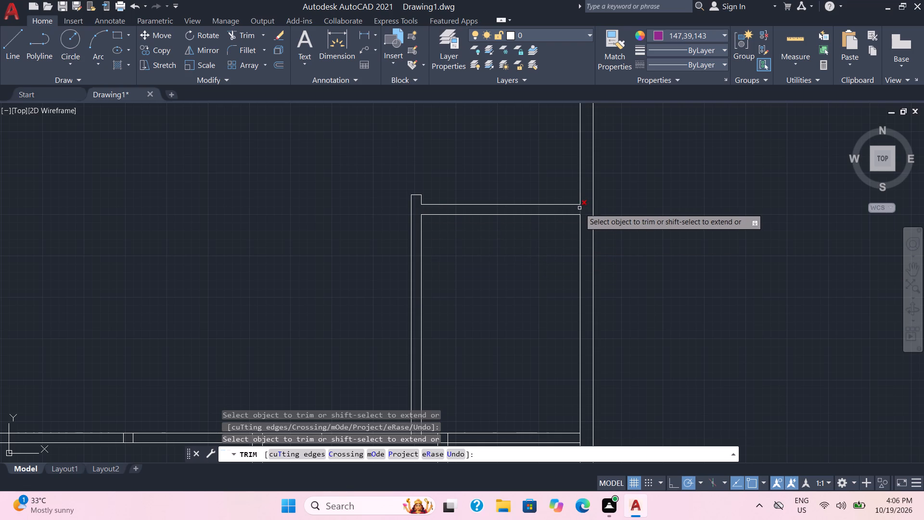
click(579, 208)
scroll(514, 253, down, 1)
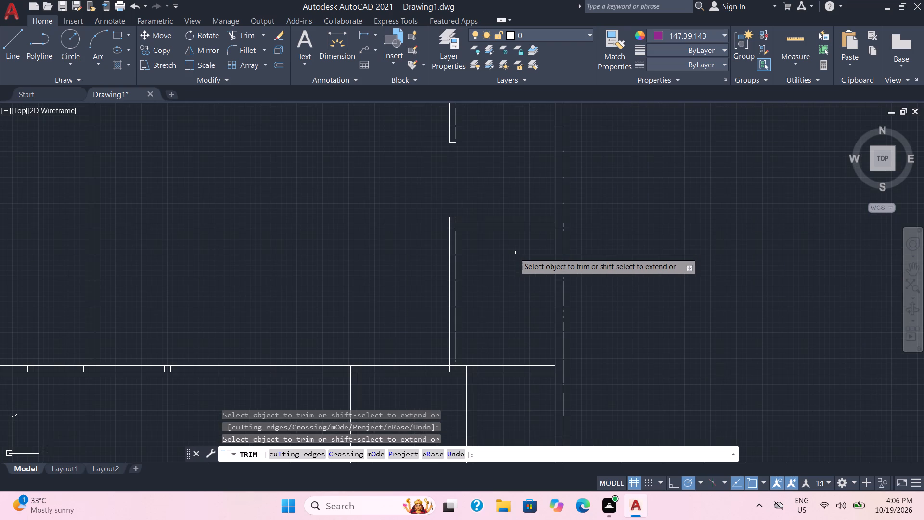
middle_drag(514, 253, 508, 296)
scroll(514, 253, down, 1)
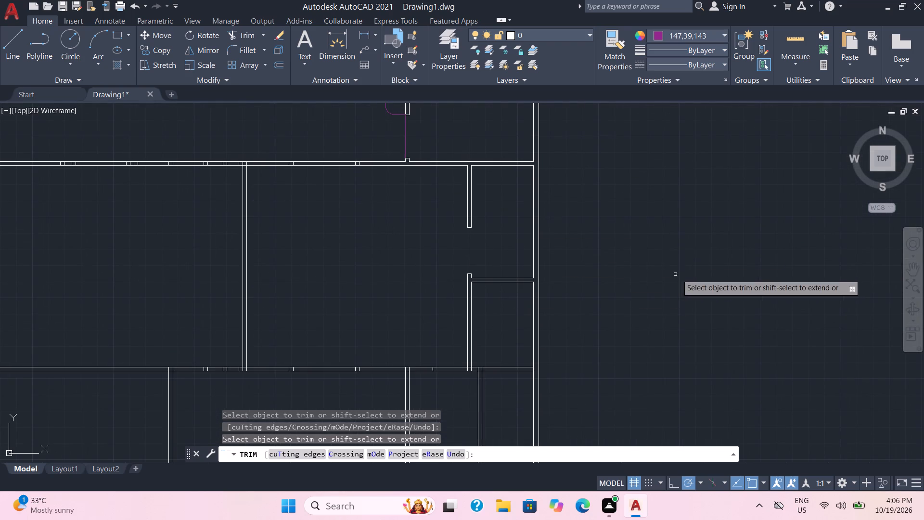
Draw a 3' purple line across the partition's doorway, along its west face between the two capped wall ends.
click(16, 41)
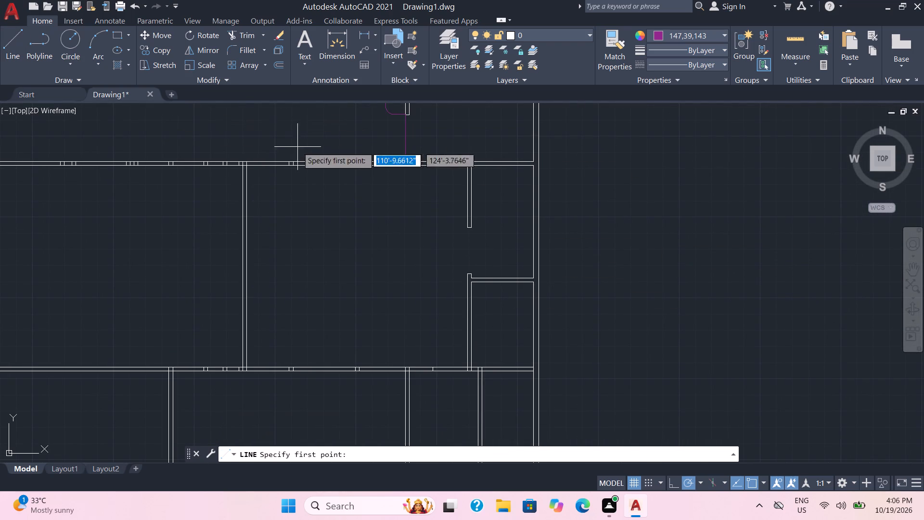
scroll(387, 209, up, 2)
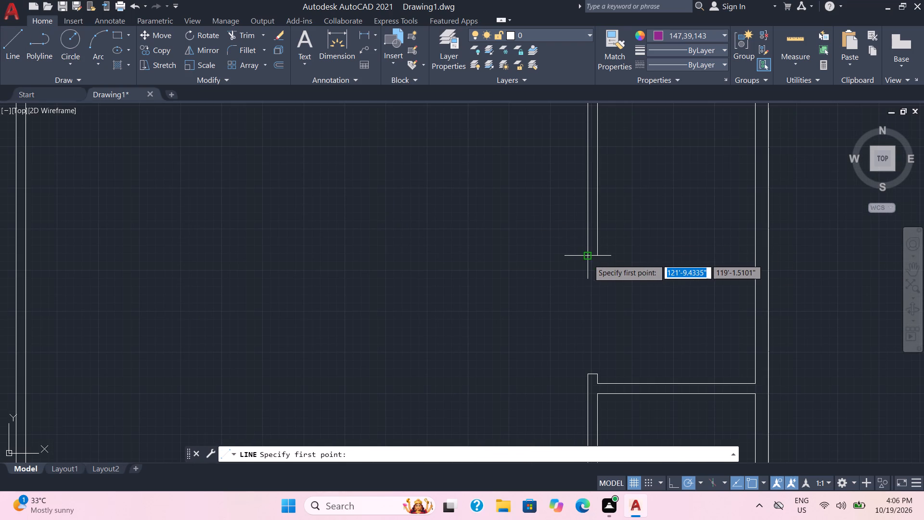
click(589, 257)
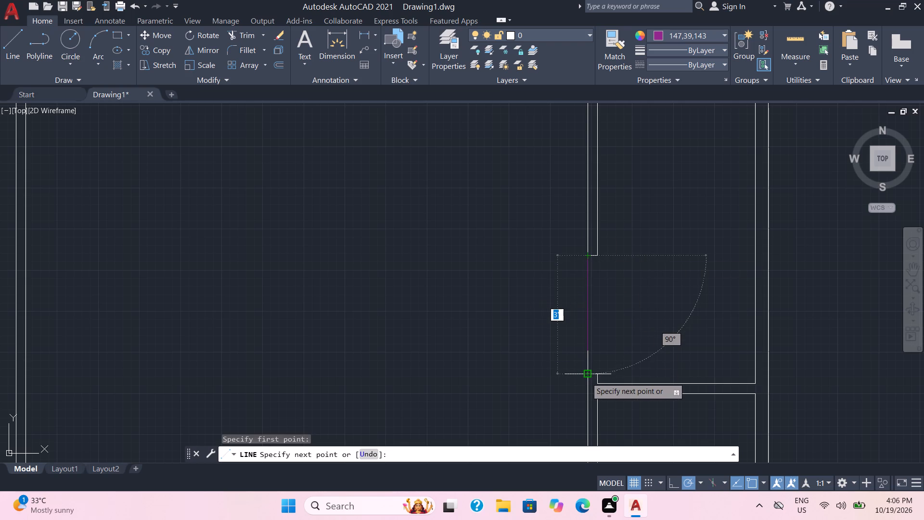
click(587, 377)
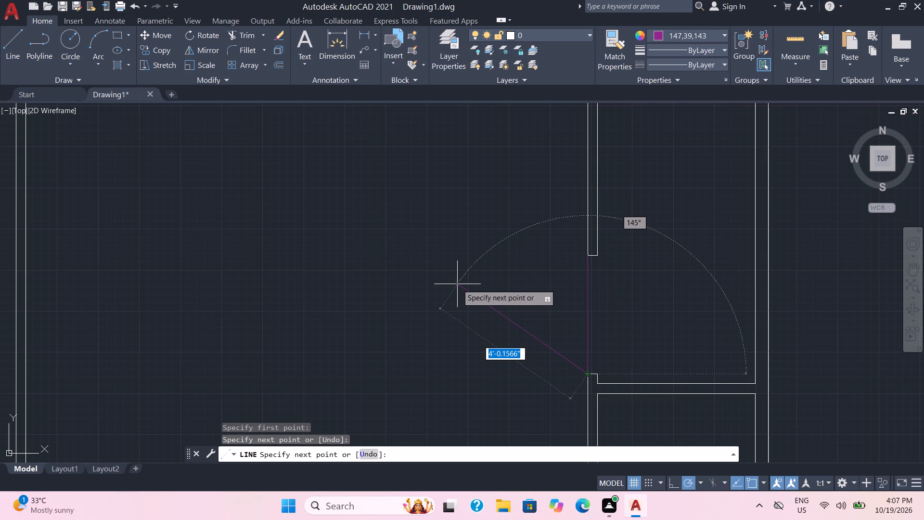
key(Escape)
Draw a purple zigzag across the short cross wall, its two north-south lines about 1'-8" apart, to mark an opening.
scroll(455, 283, down, 3)
middle_drag(454, 286, 452, 273)
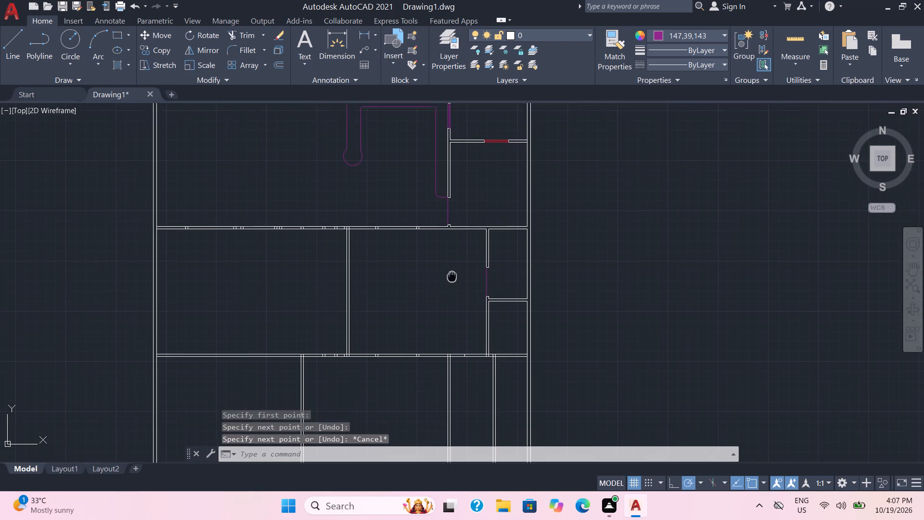
middle_drag(452, 273, 433, 170)
scroll(497, 249, up, 2)
middle_drag(475, 183, 472, 289)
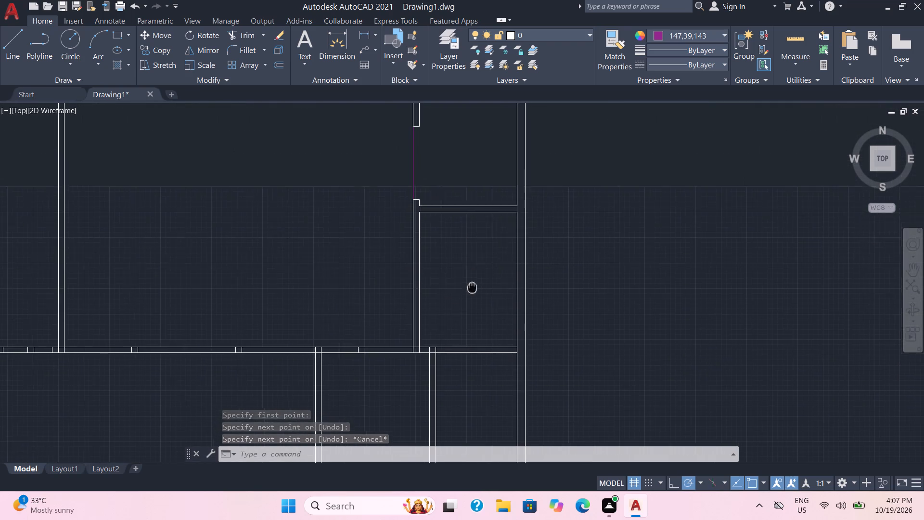
middle_drag(472, 289, 459, 351)
scroll(456, 296, up, 1)
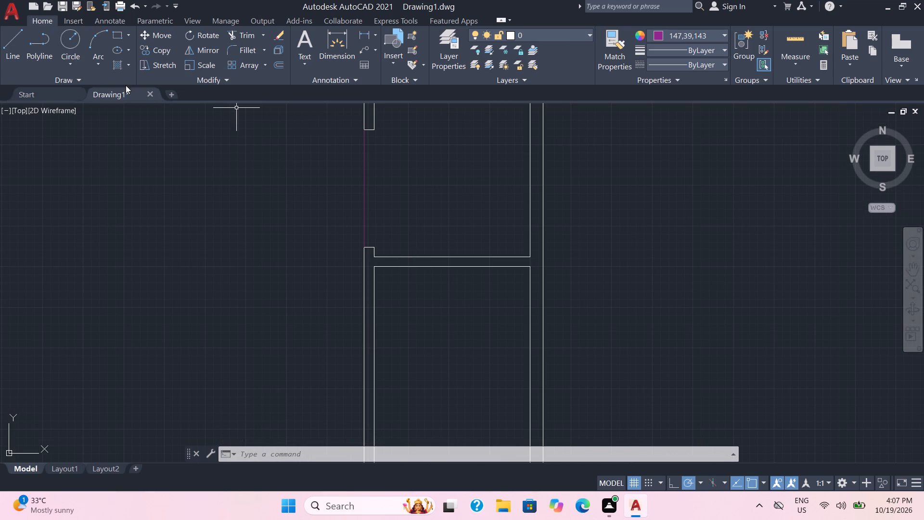
click(8, 43)
click(423, 238)
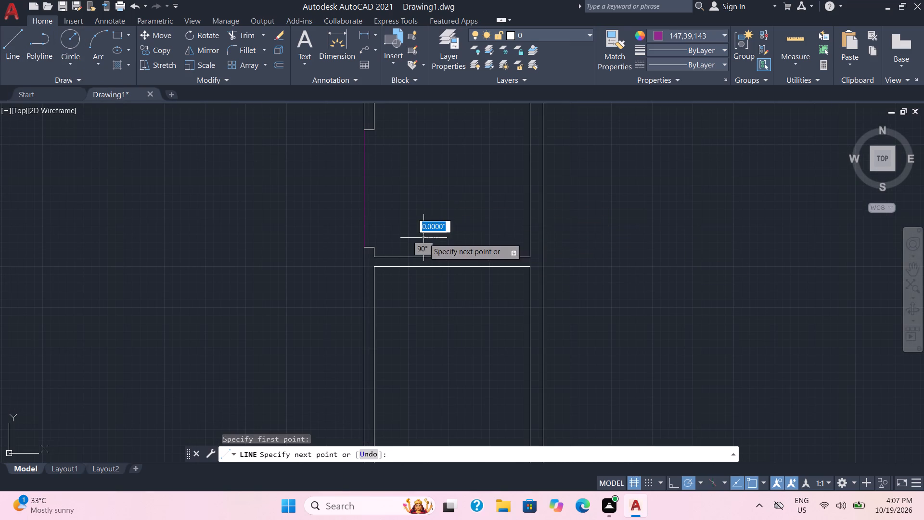
click(422, 300)
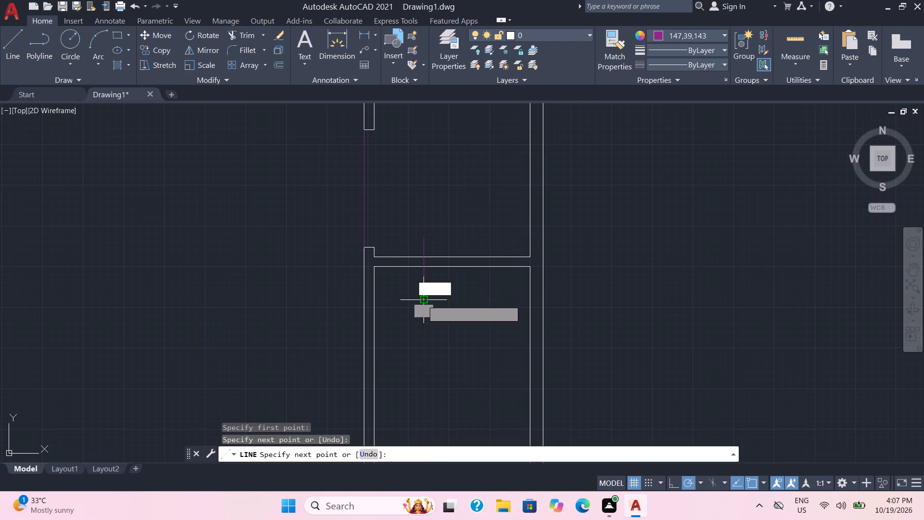
click(488, 236)
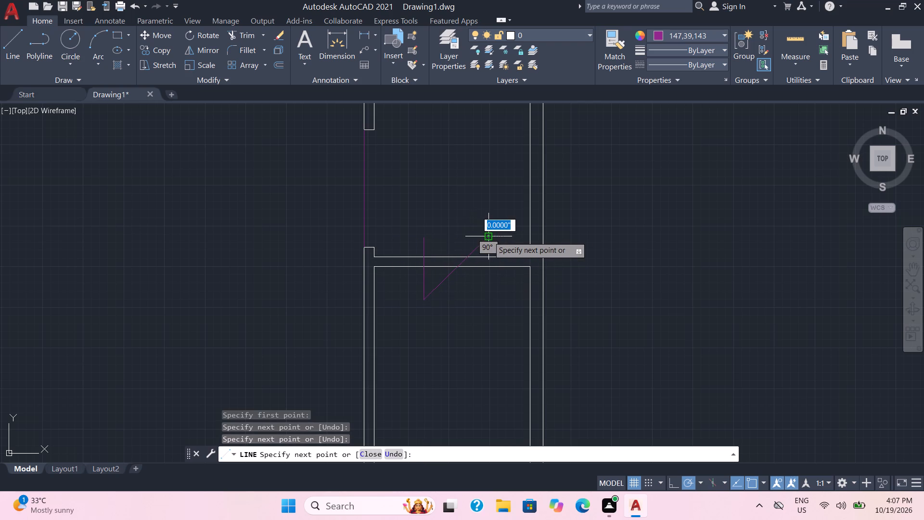
click(487, 298)
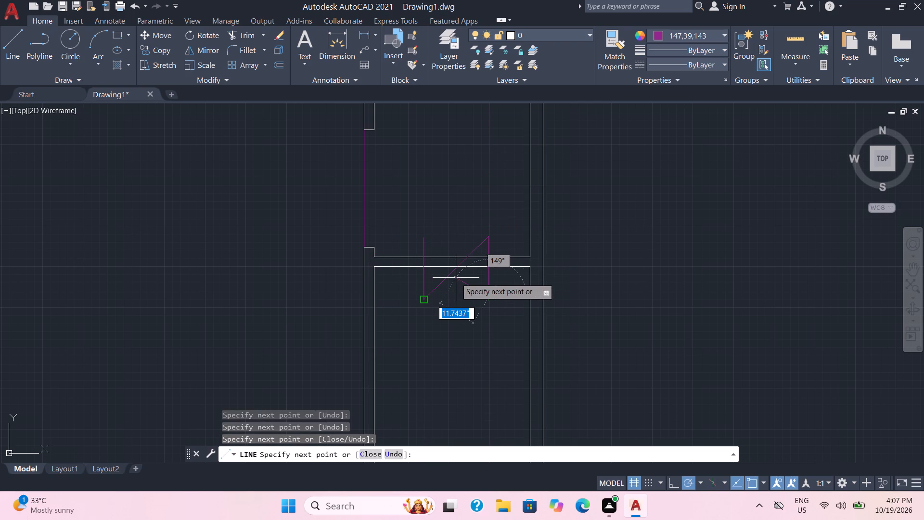
key(Escape)
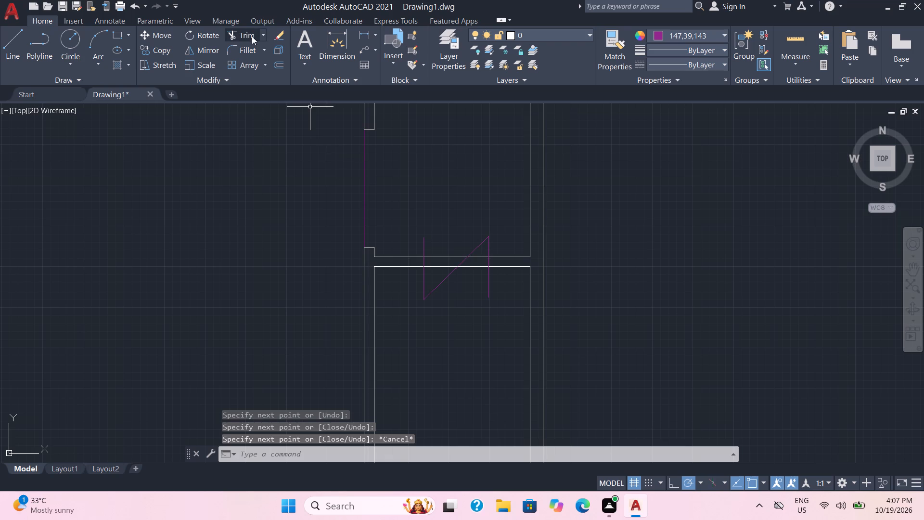
Trim the cross wall between the two marking lines and remove the diagonal and line overhangs, leaving an opening with capped ends.
click(248, 32)
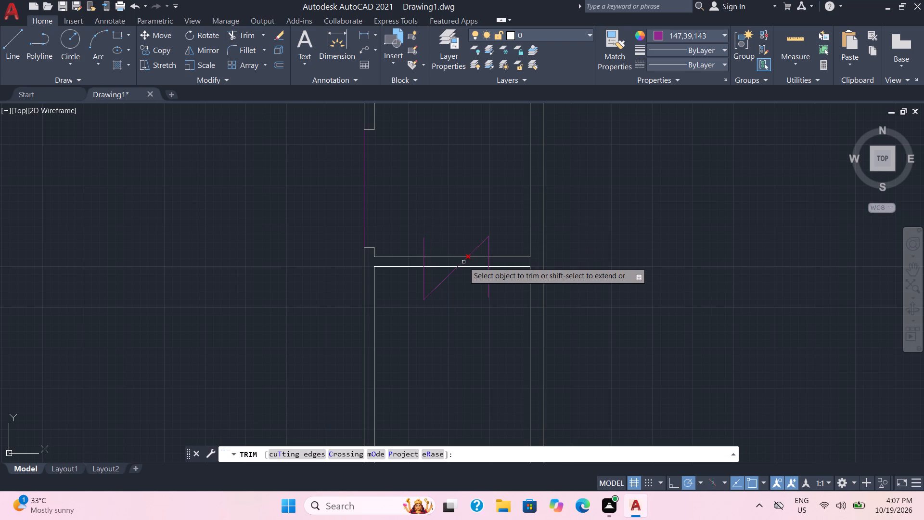
drag(457, 248, 457, 290)
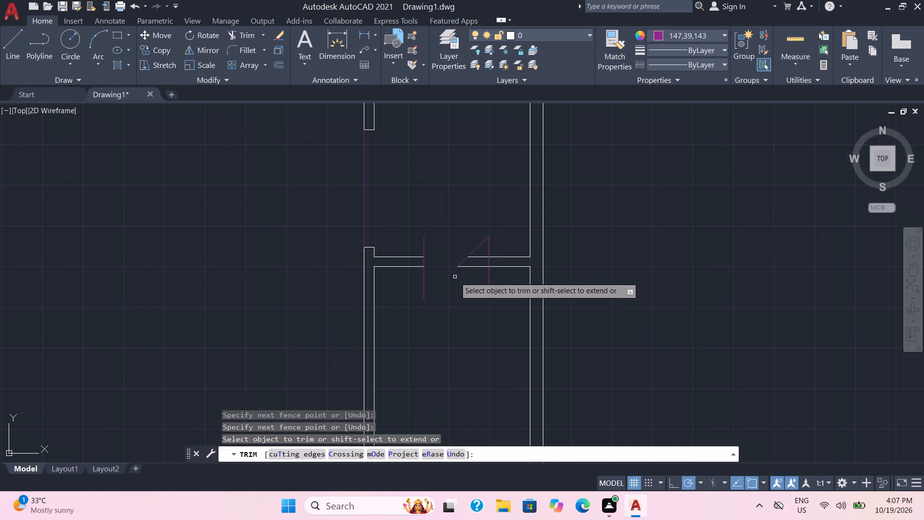
click(470, 281)
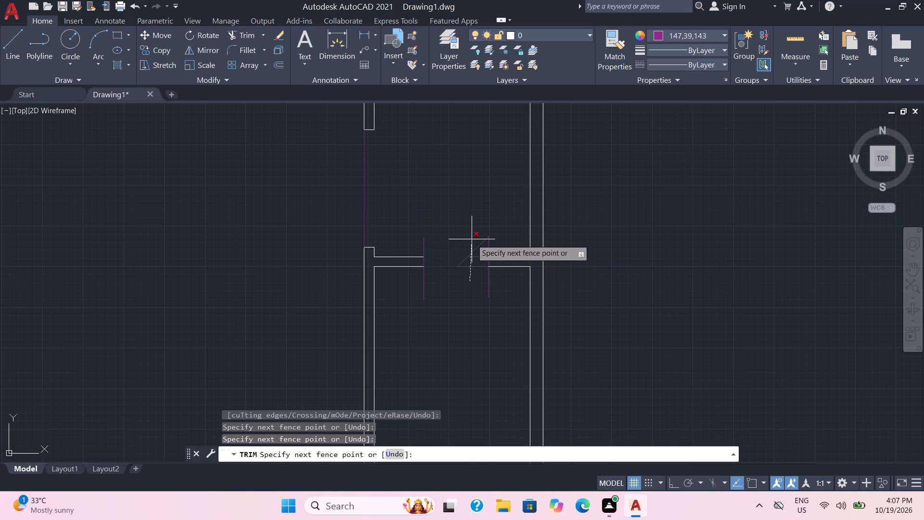
click(472, 239)
click(490, 248)
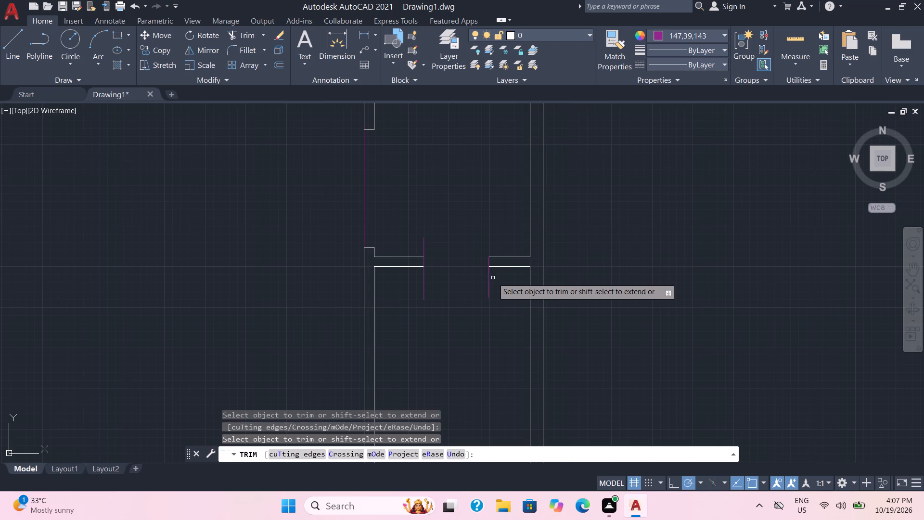
click(489, 282)
click(424, 295)
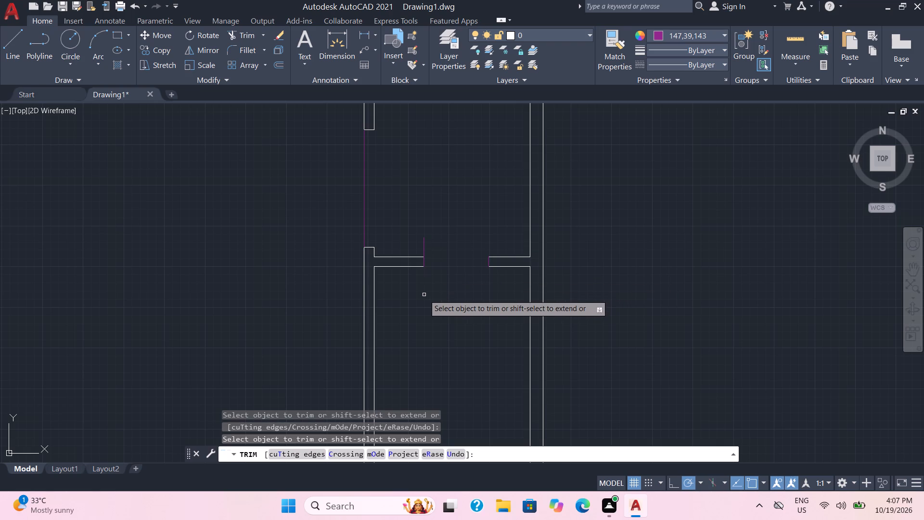
click(423, 247)
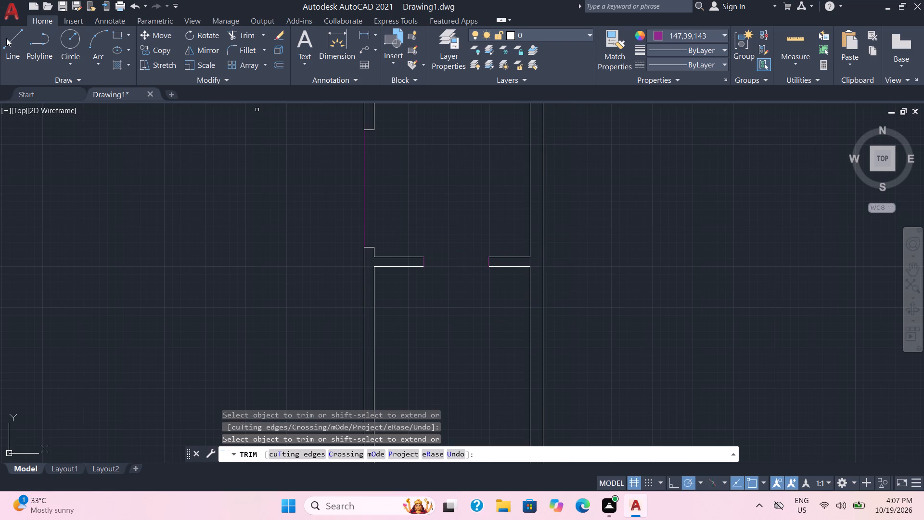
Fill the cross wall opening with a red line rectangle about 1'-8" long and a lengthwise centre line.
click(10, 43)
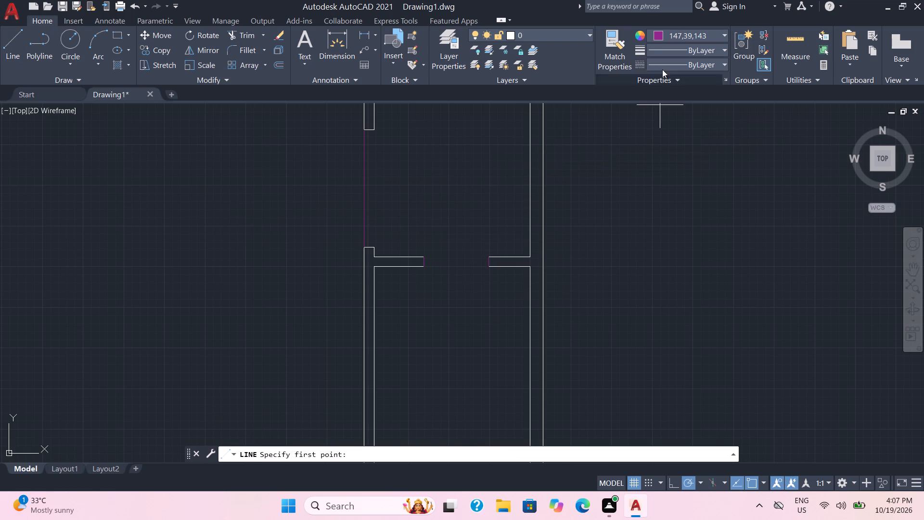
click(688, 36)
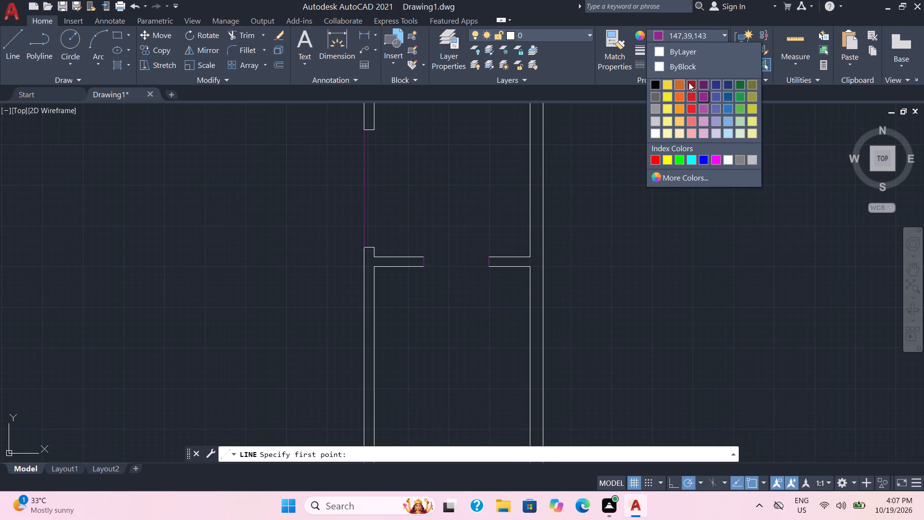
click(658, 158)
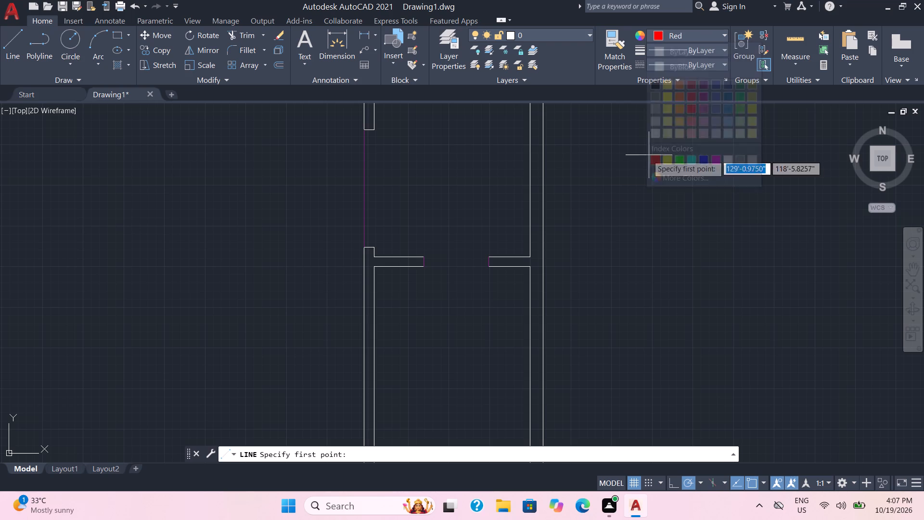
scroll(479, 226, up, 2)
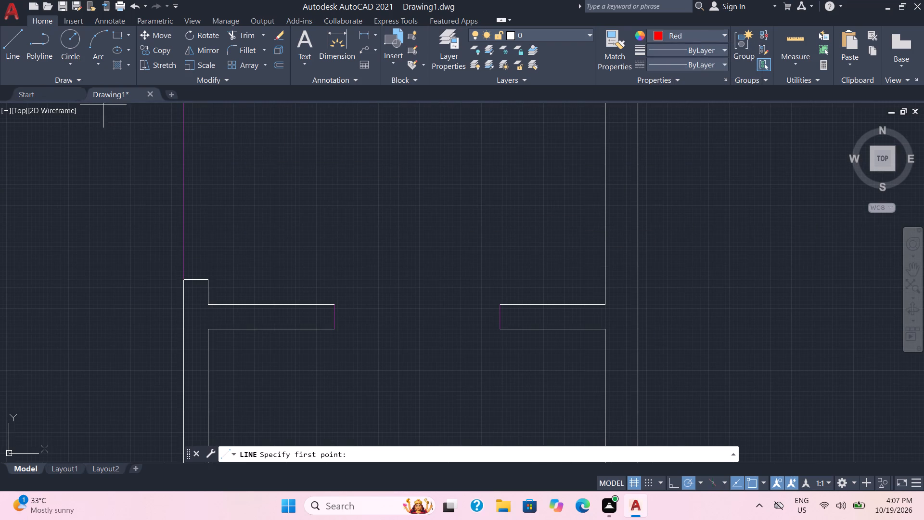
click(334, 329)
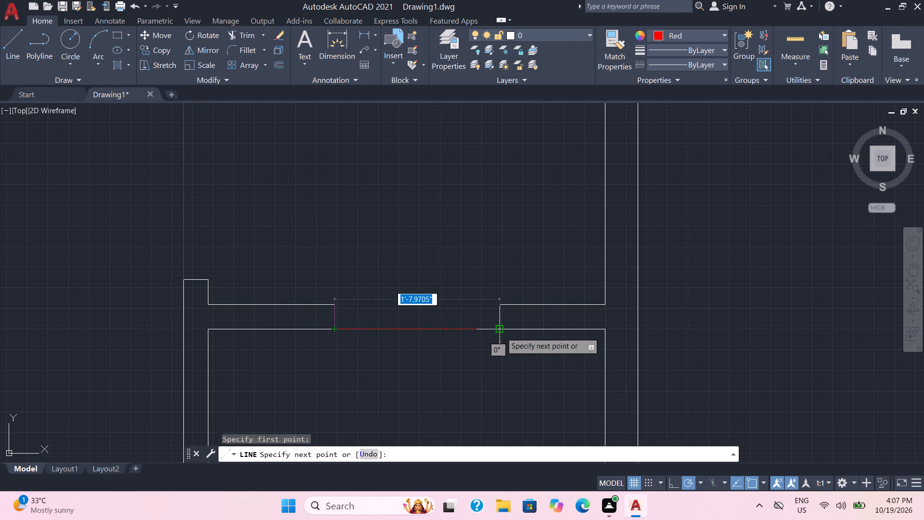
click(501, 332)
click(499, 306)
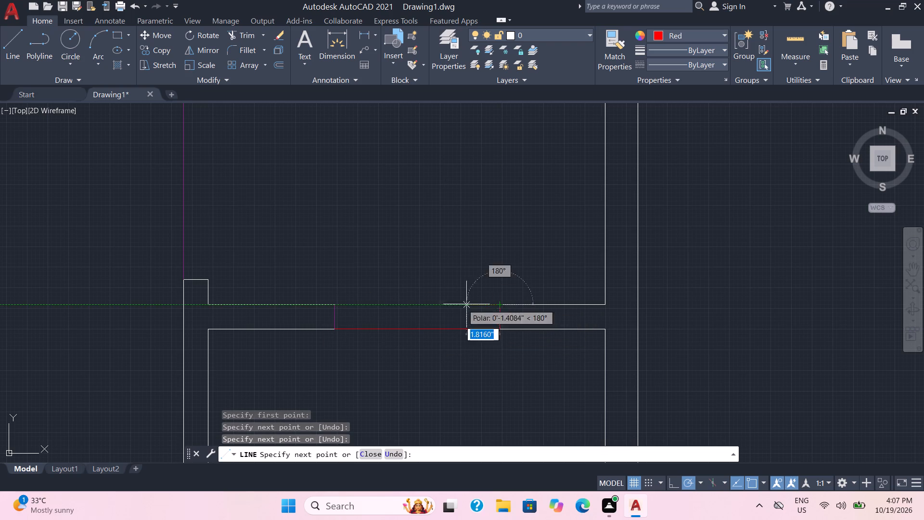
click(334, 305)
scroll(334, 305, up, 2)
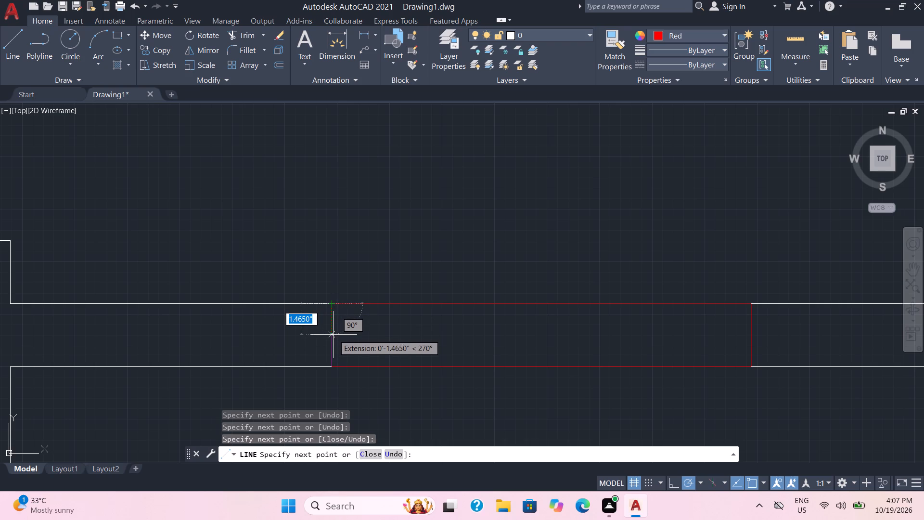
click(331, 335)
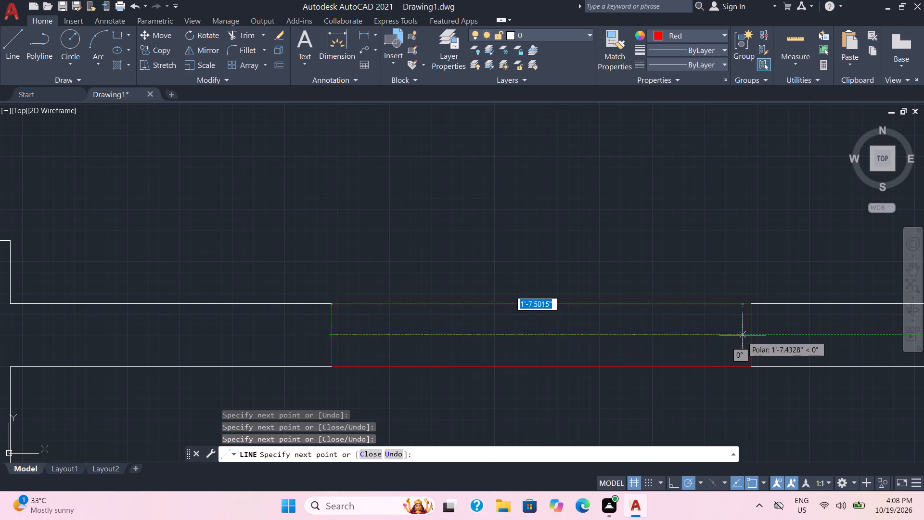
click(749, 335)
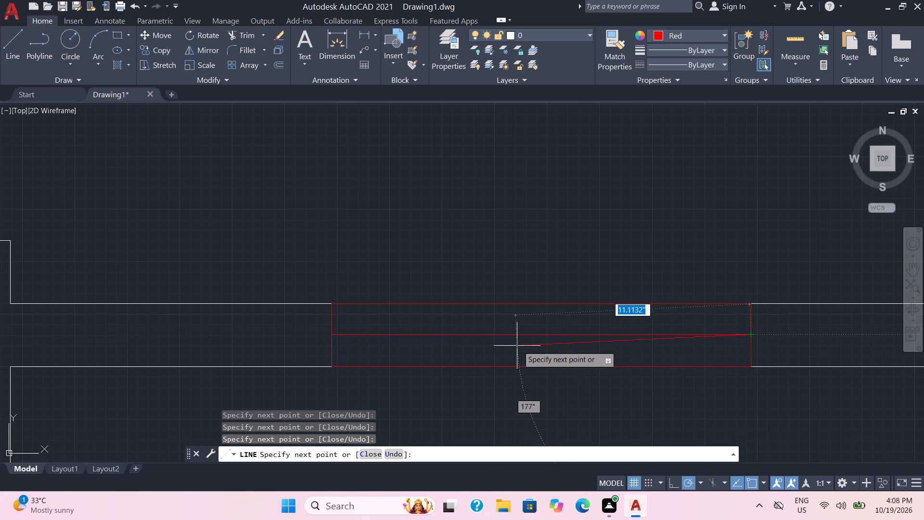
key(Escape)
Draw a zigzag in colour 147,39,143 across the partition south of the red opening, its two east-west lines about 4' apart.
scroll(510, 347, down, 5)
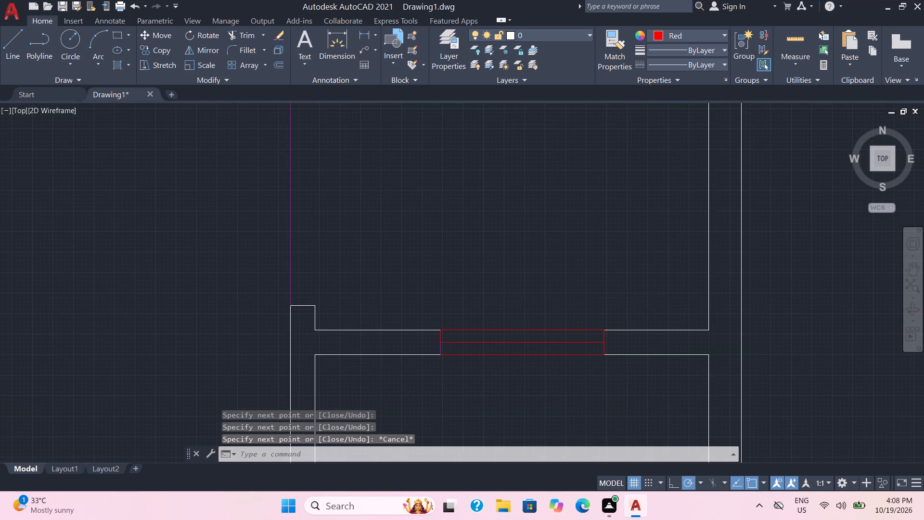
middle_drag(516, 393, 564, 246)
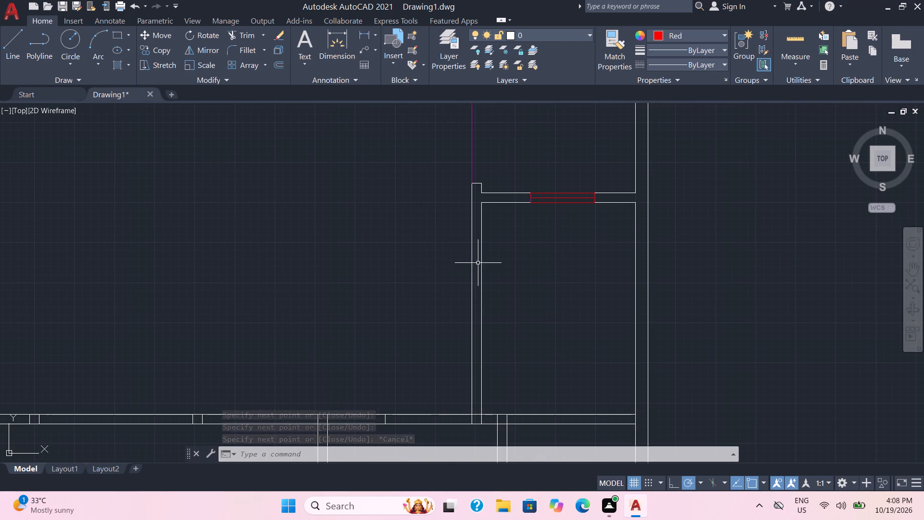
click(3, 48)
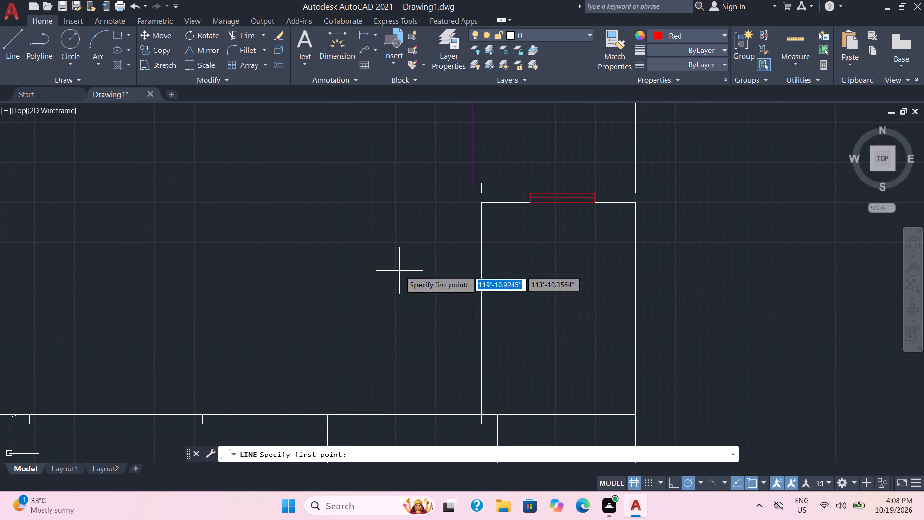
click(677, 35)
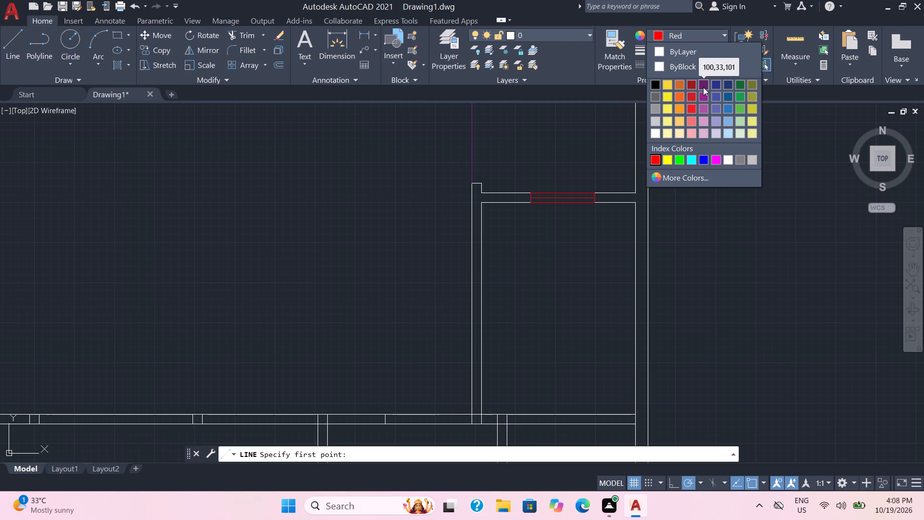
click(703, 95)
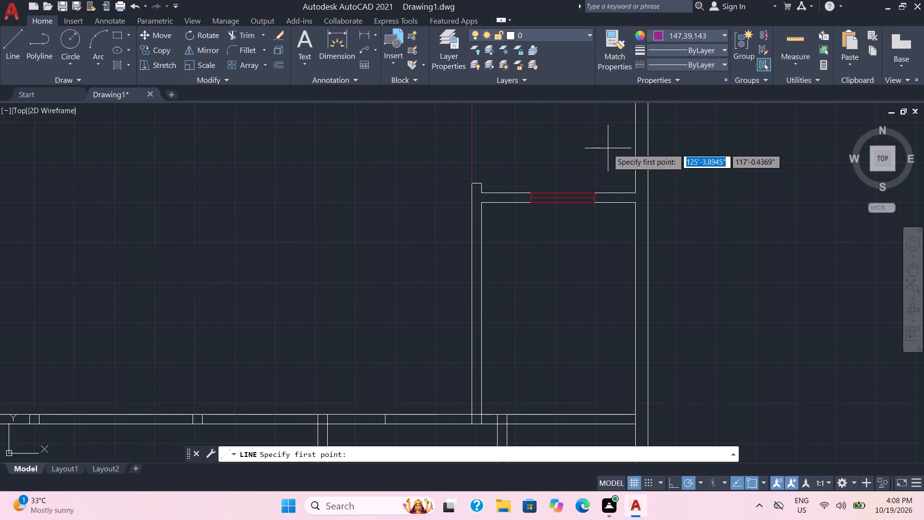
click(447, 234)
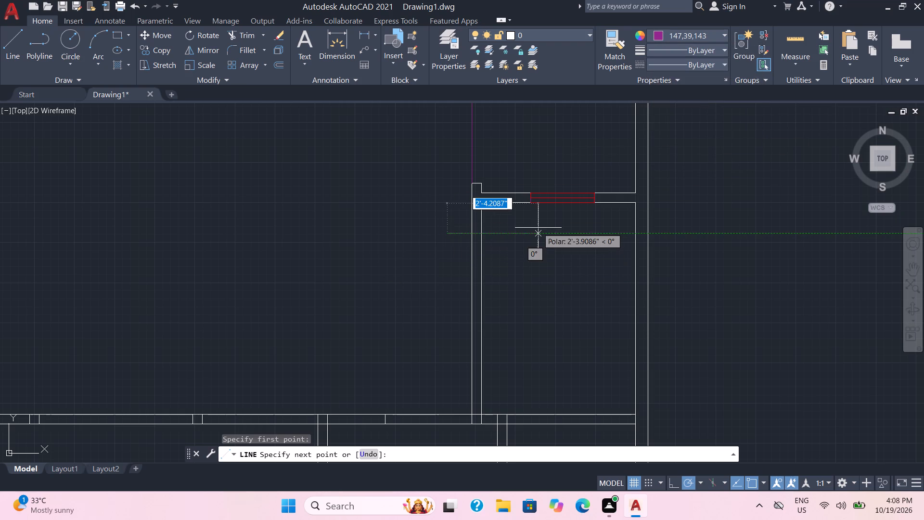
click(539, 231)
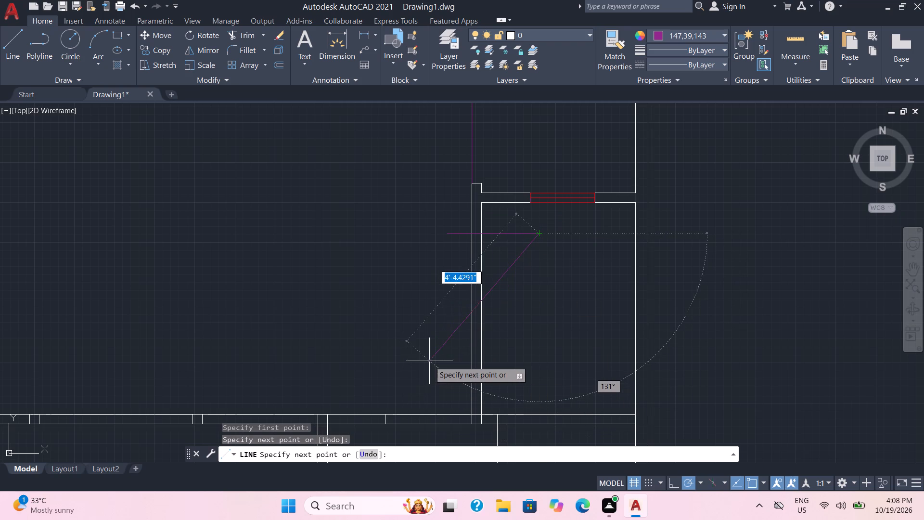
click(436, 388)
click(525, 385)
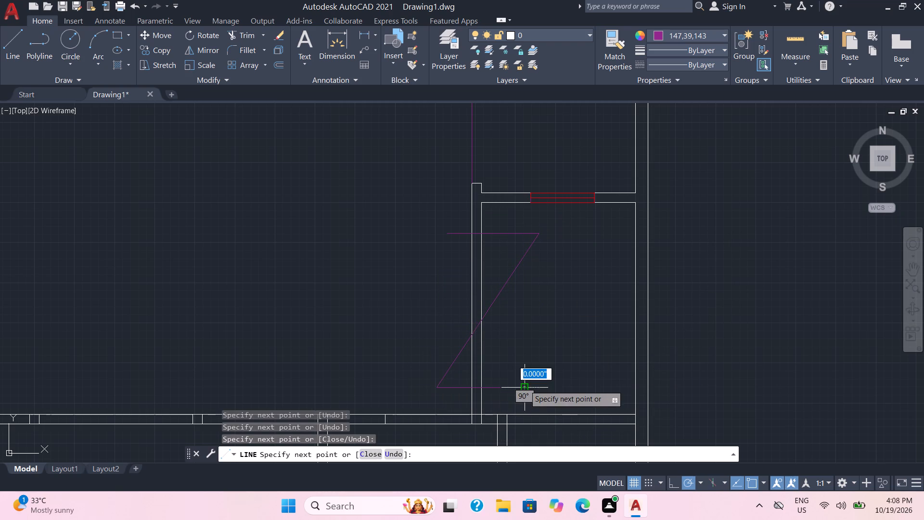
Trim the partition between the two purple marking lines and remove the diagonal and line overhangs, leaving an opening with capped ends.
click(243, 31)
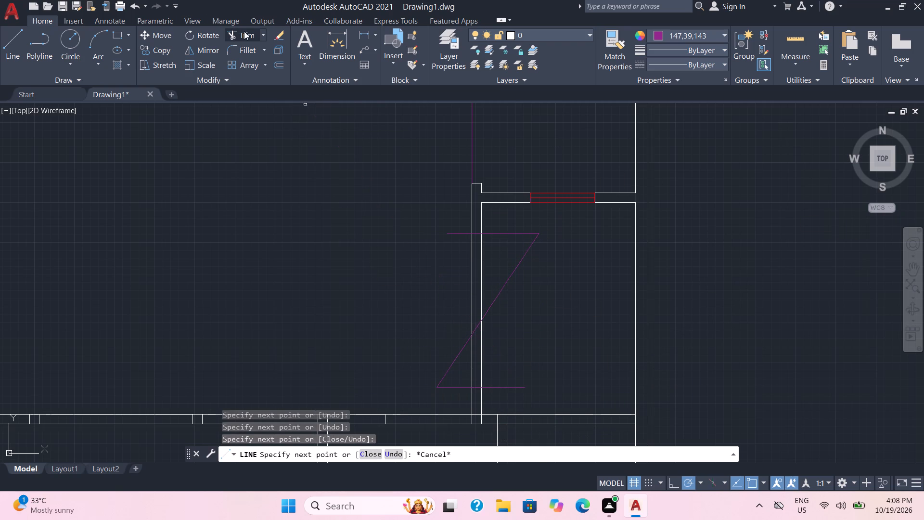
drag(453, 228, 466, 259)
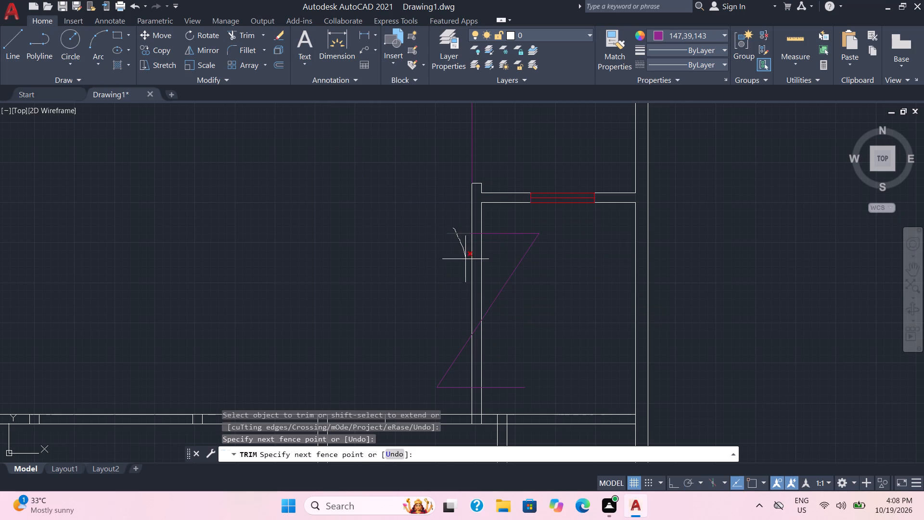
drag(466, 259, 499, 304)
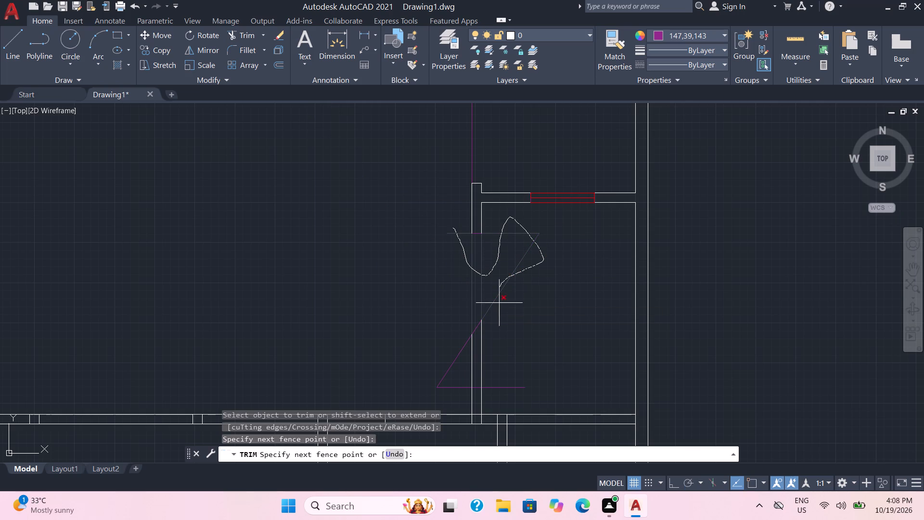
drag(499, 304, 448, 396)
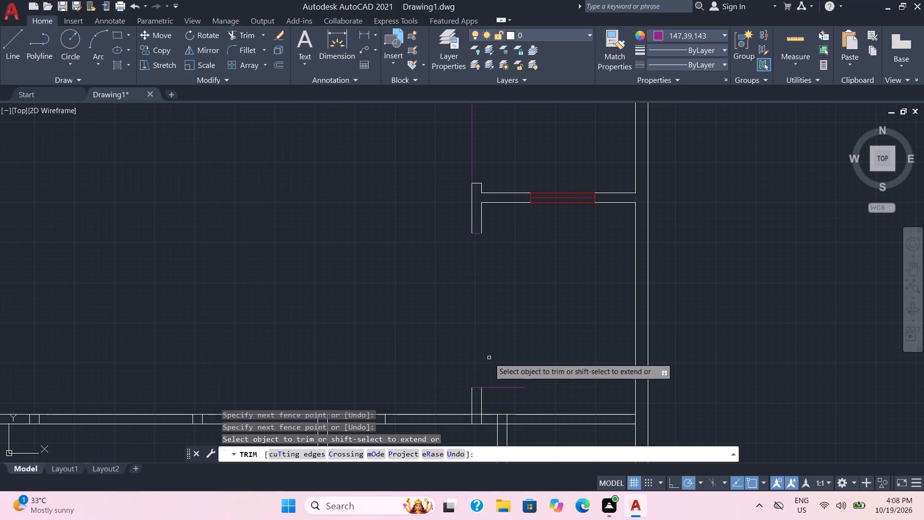
drag(498, 372, 506, 392)
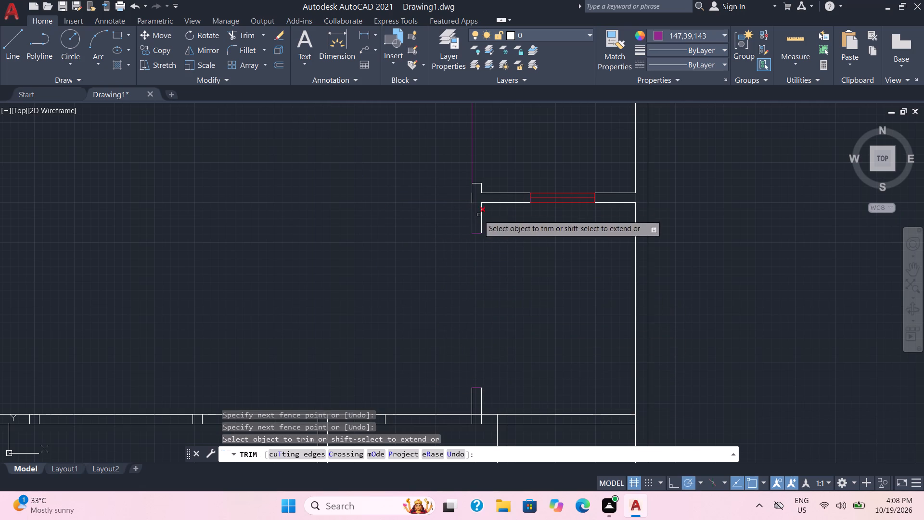
Fill the partition opening with purple lines along both wall faces, about 4' long, the south end and a lengthwise centre line.
click(13, 39)
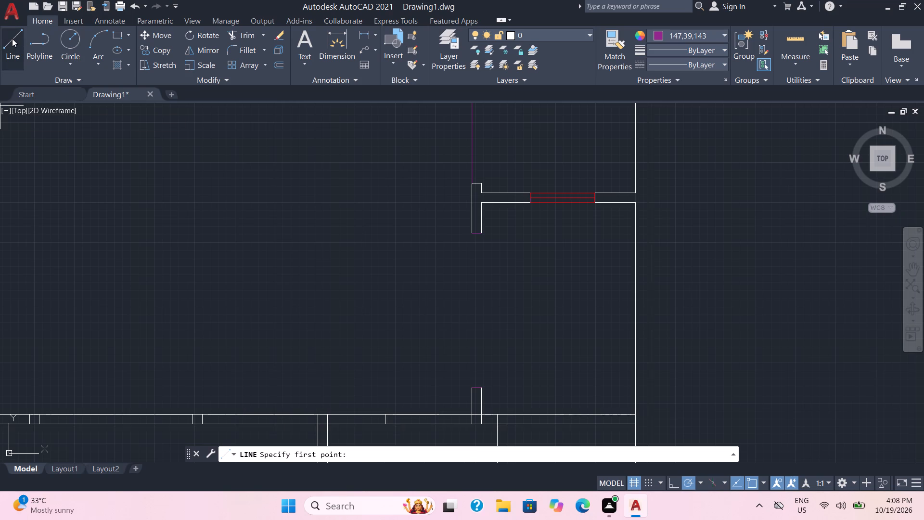
click(472, 230)
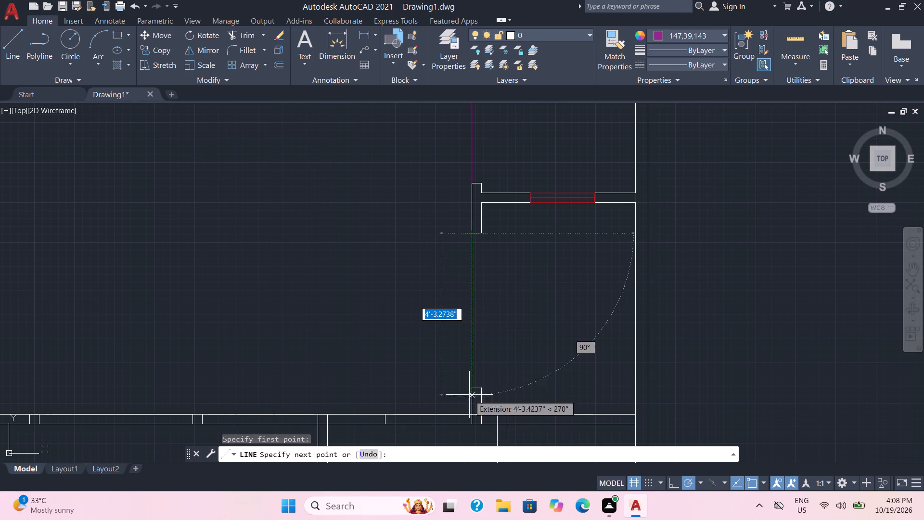
click(474, 386)
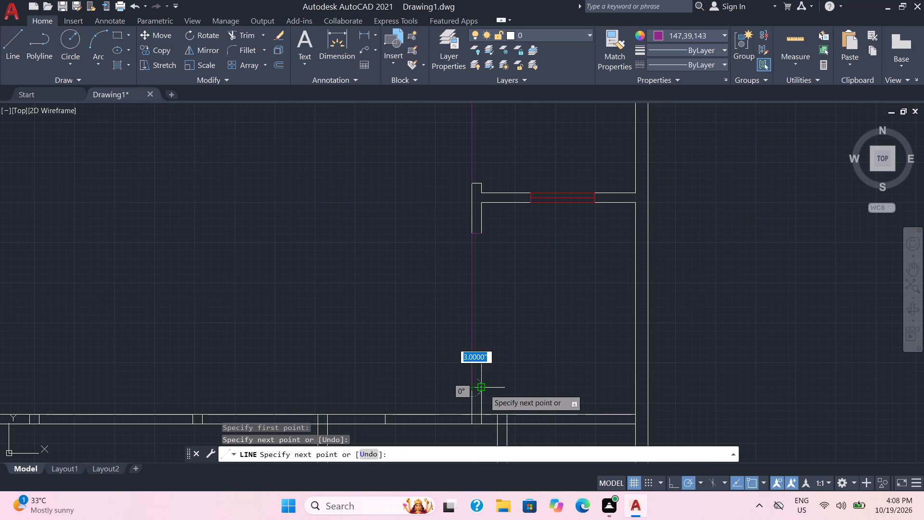
click(484, 389)
click(481, 234)
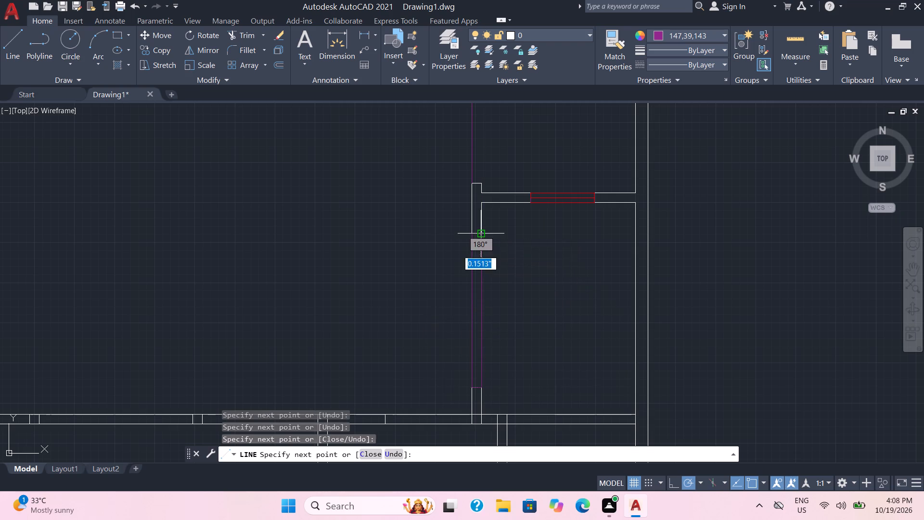
scroll(481, 233, up, 2)
click(468, 232)
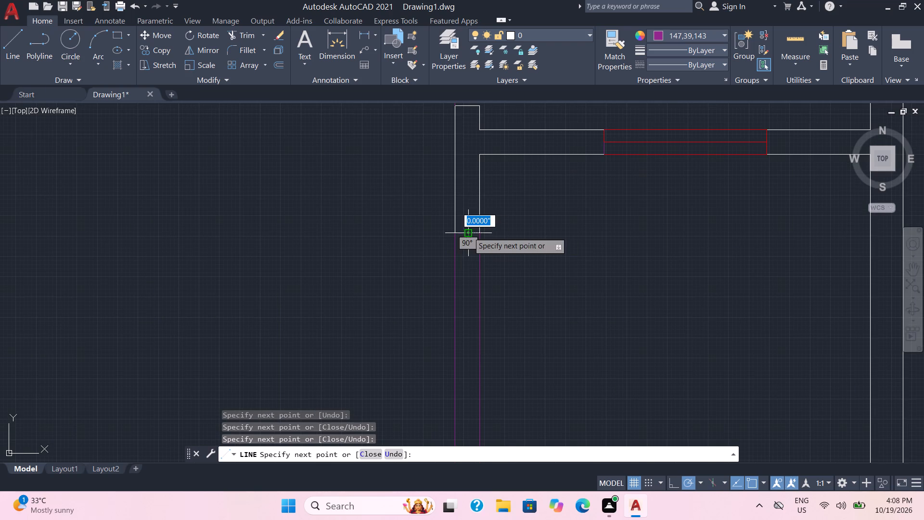
scroll(468, 232, down, 1)
middle_drag(466, 285, 484, 177)
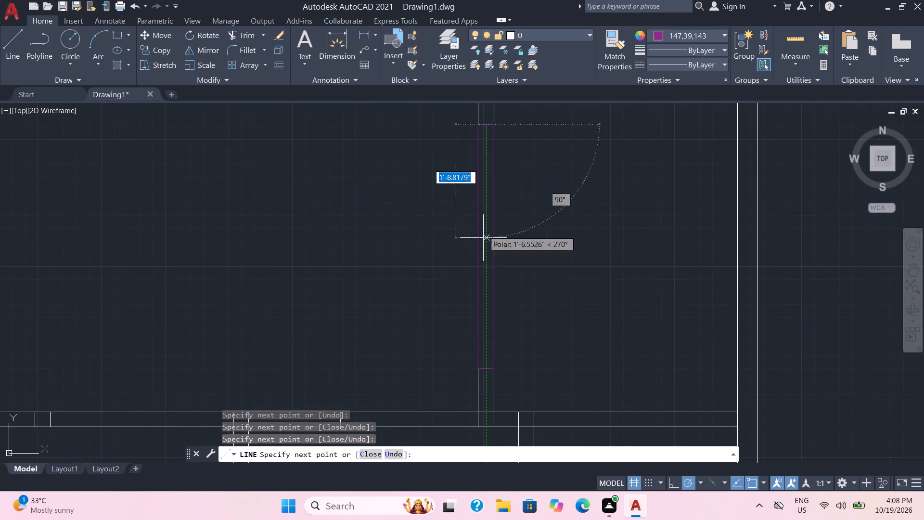
click(486, 365)
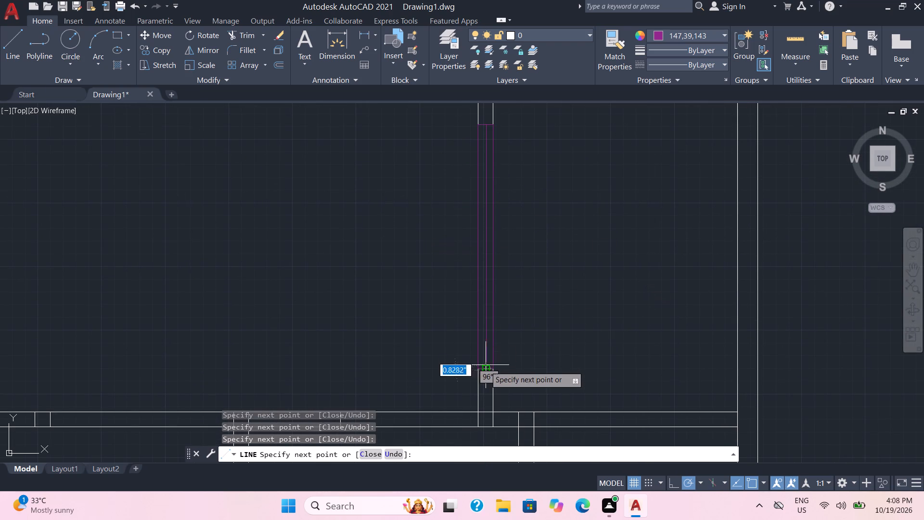
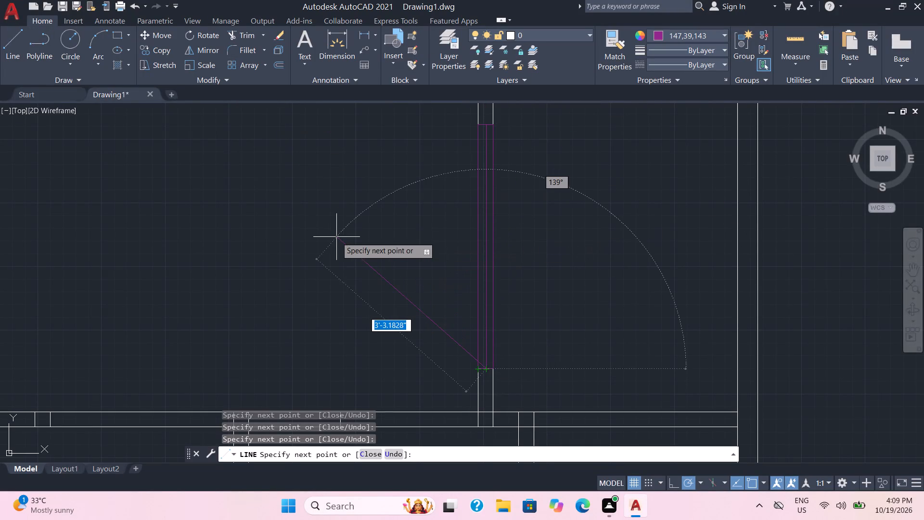
Trim the leftover short cross lines out of the horizontal wall around its junction with the middle vertical partition.
key(Escape)
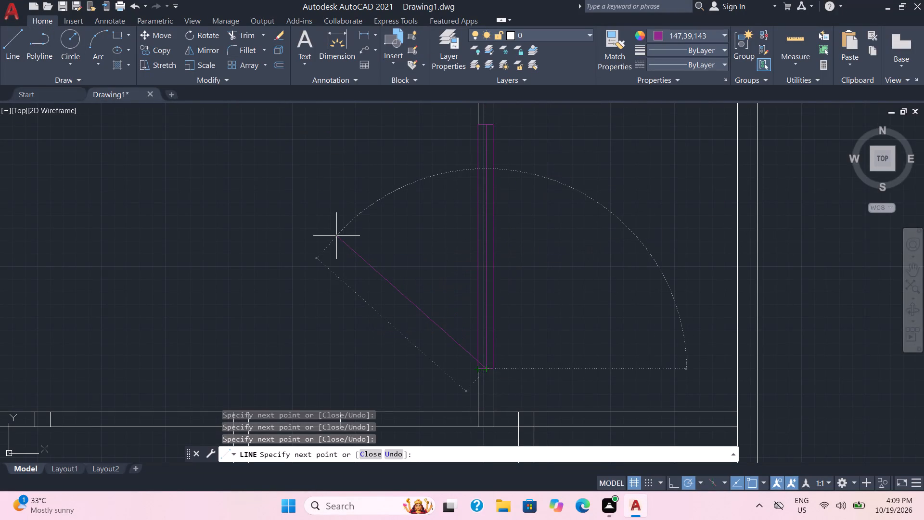
scroll(338, 238, down, 2)
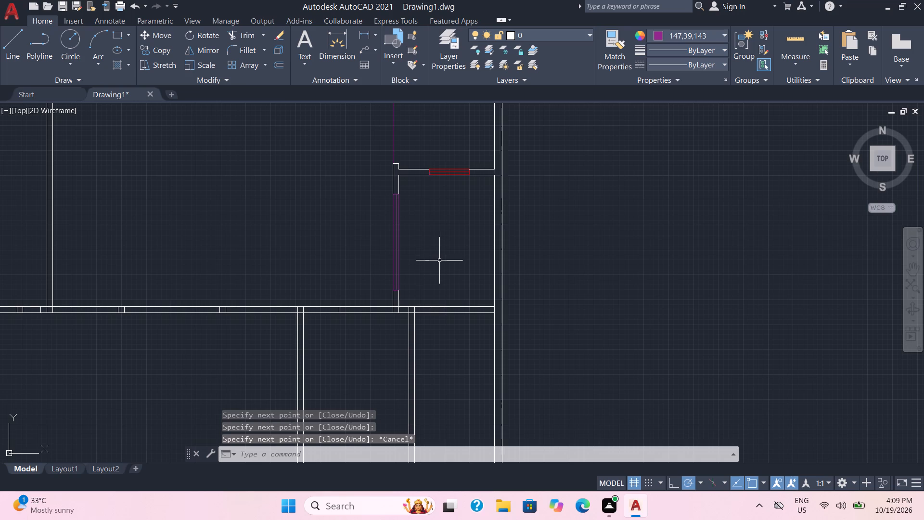
middle_drag(439, 260, 560, 282)
scroll(560, 278, down, 2)
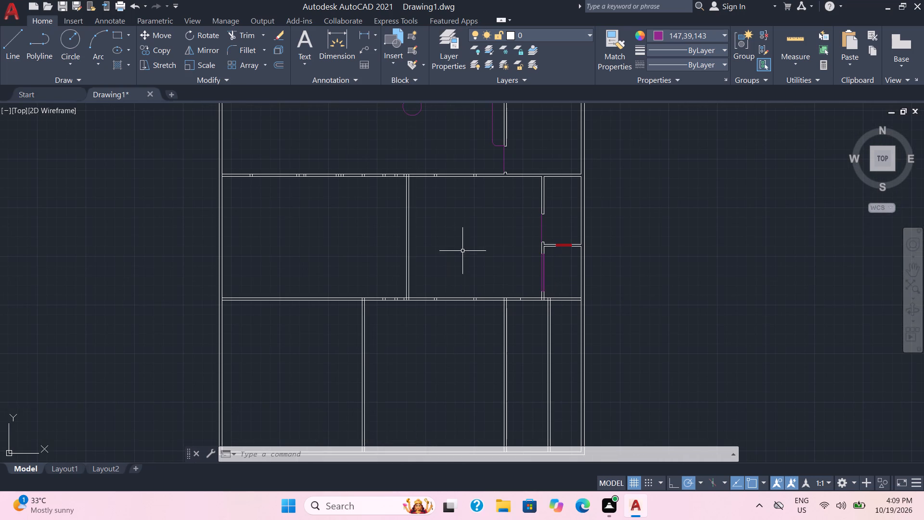
middle_drag(462, 250, 492, 300)
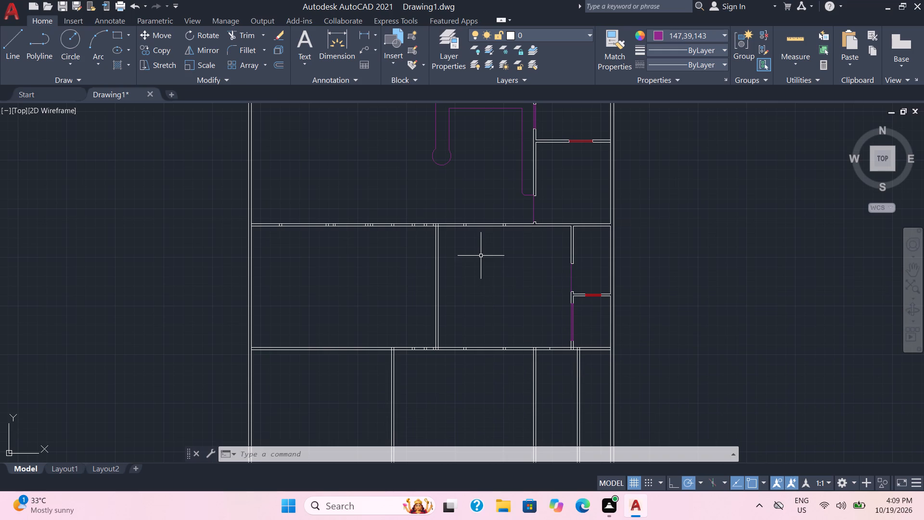
scroll(477, 260, up, 1)
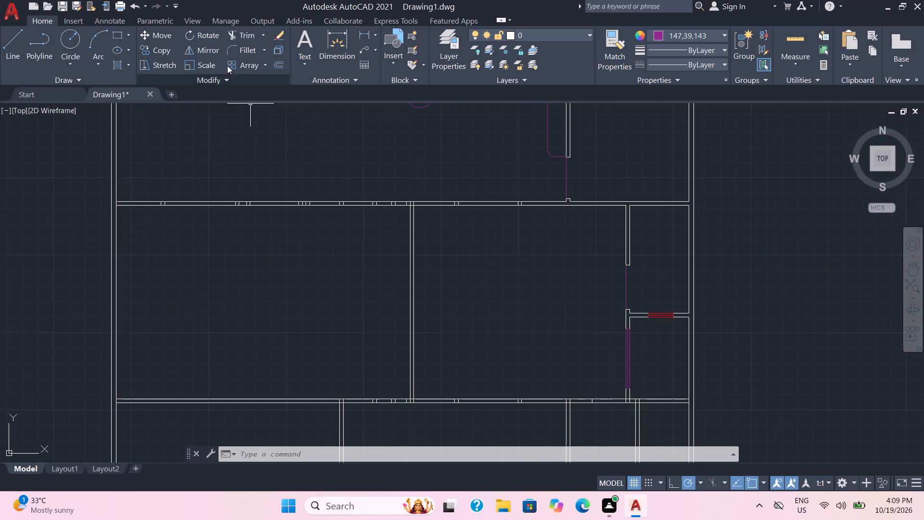
click(242, 34)
scroll(433, 292, up, 1)
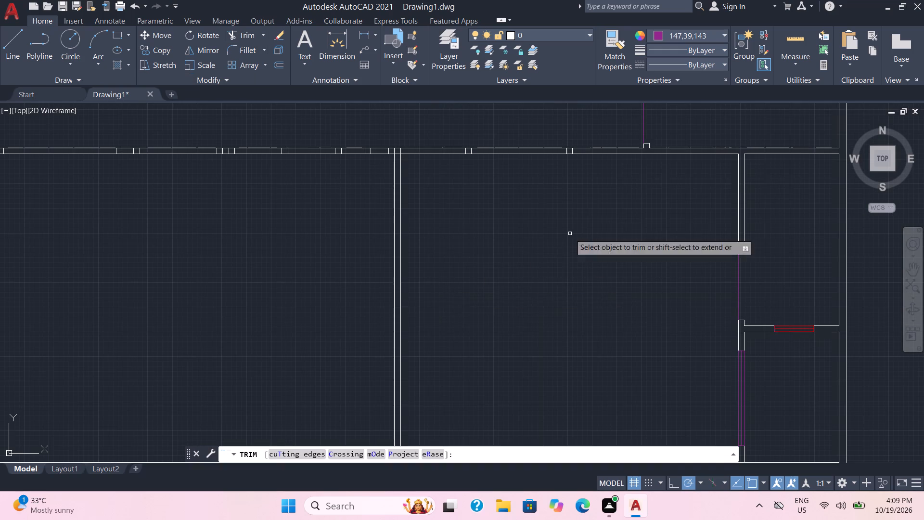
scroll(593, 148, up, 3)
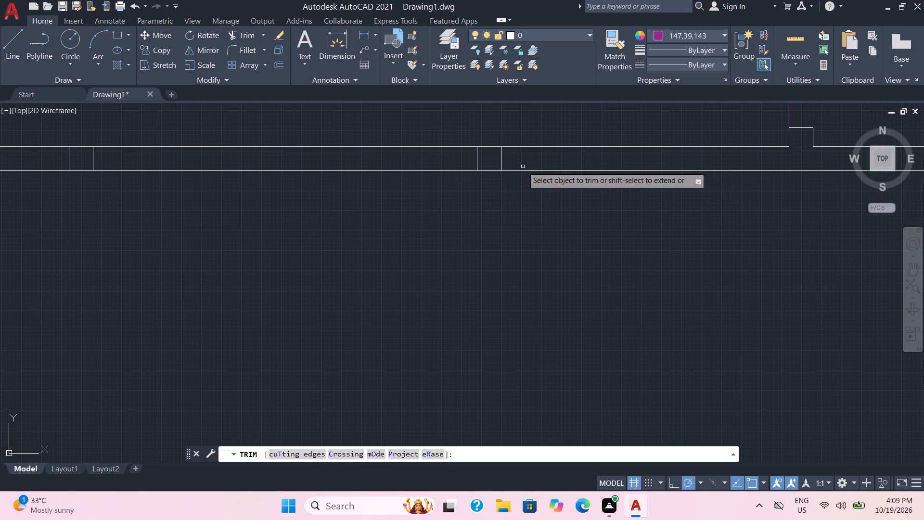
drag(506, 156, 459, 157)
scroll(458, 158, down, 2)
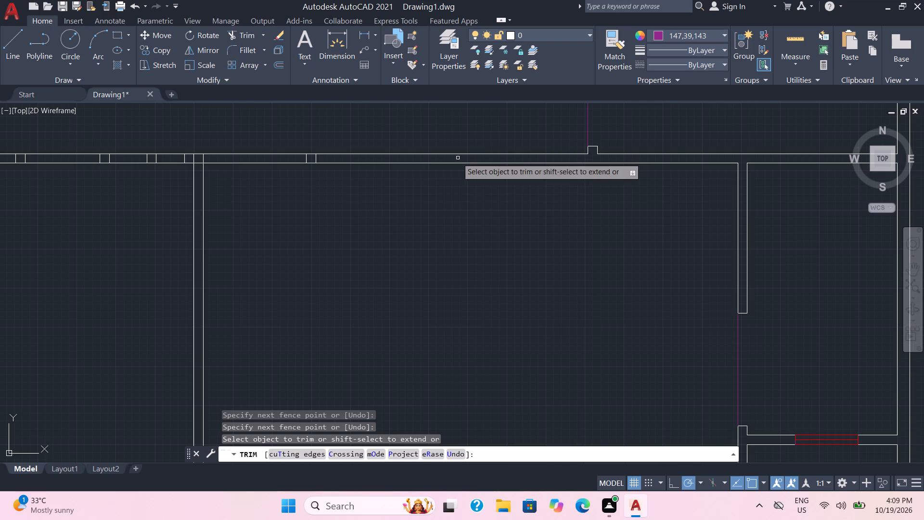
middle_drag(347, 203, 555, 221)
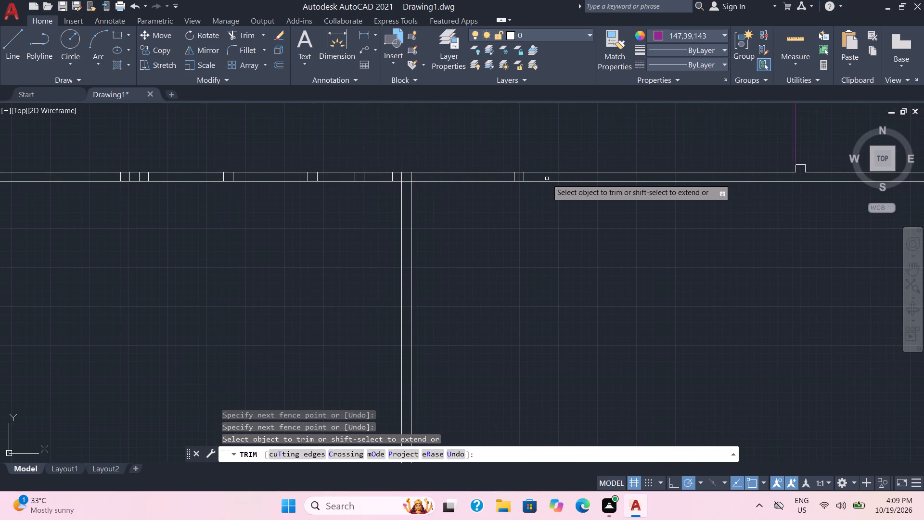
click(525, 176)
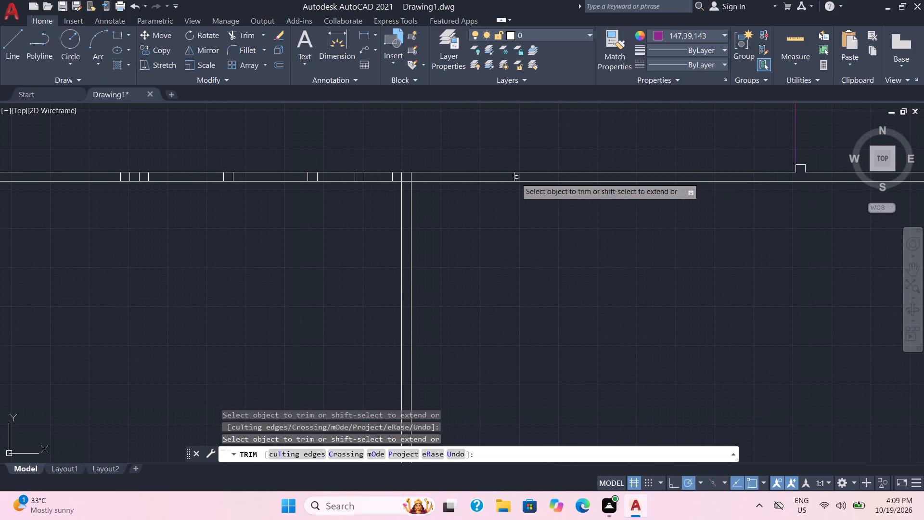
click(391, 176)
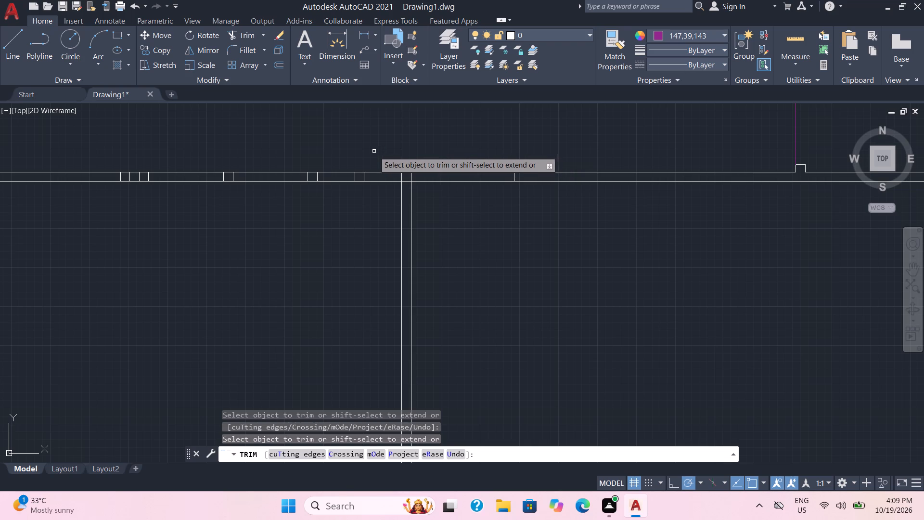
click(411, 178)
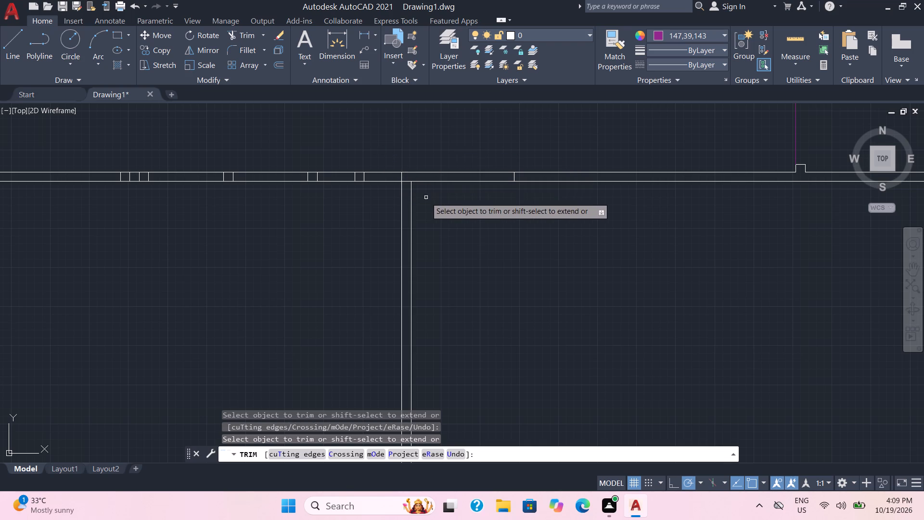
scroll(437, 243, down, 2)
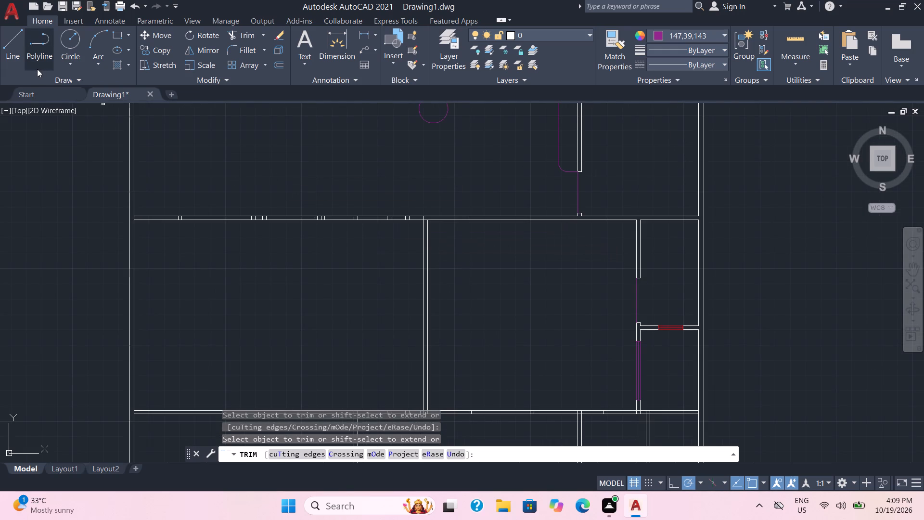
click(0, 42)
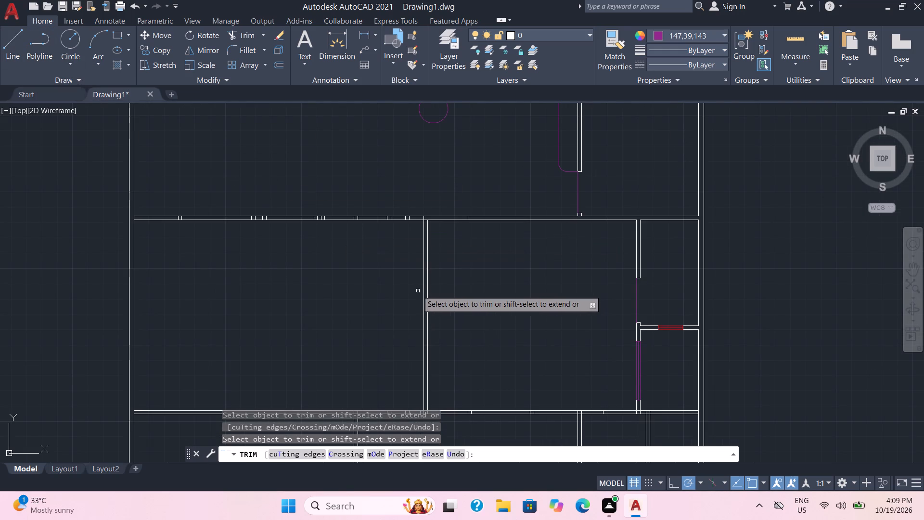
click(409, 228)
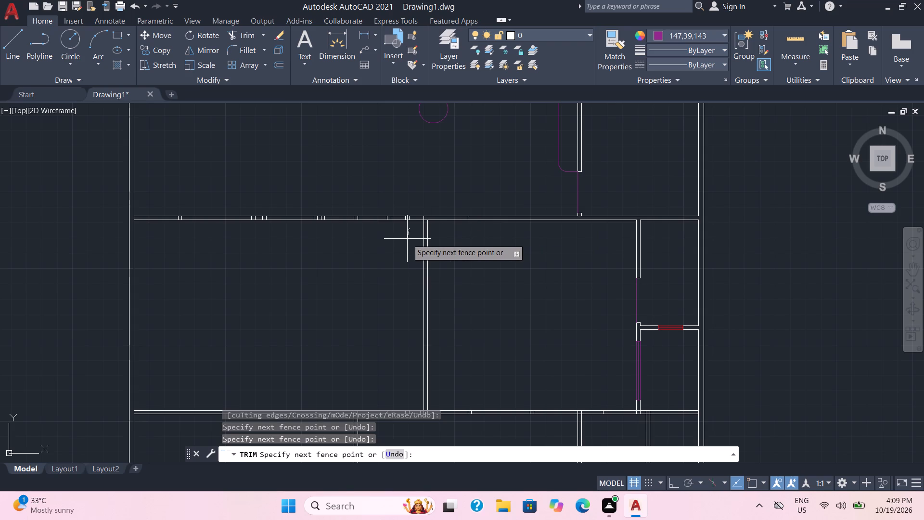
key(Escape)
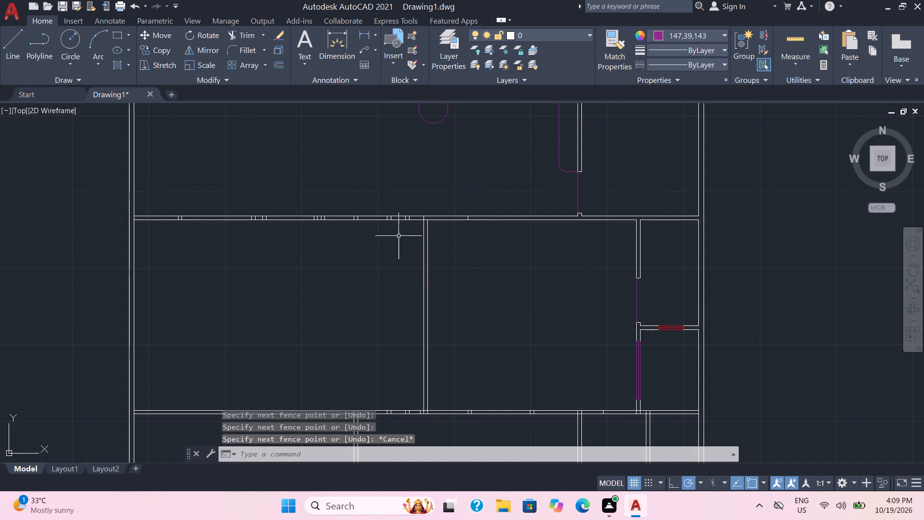
Draw a stepped guide line across the middle partition, marking openings about 4'-7" and 6' long with a 9" pier between them.
click(7, 53)
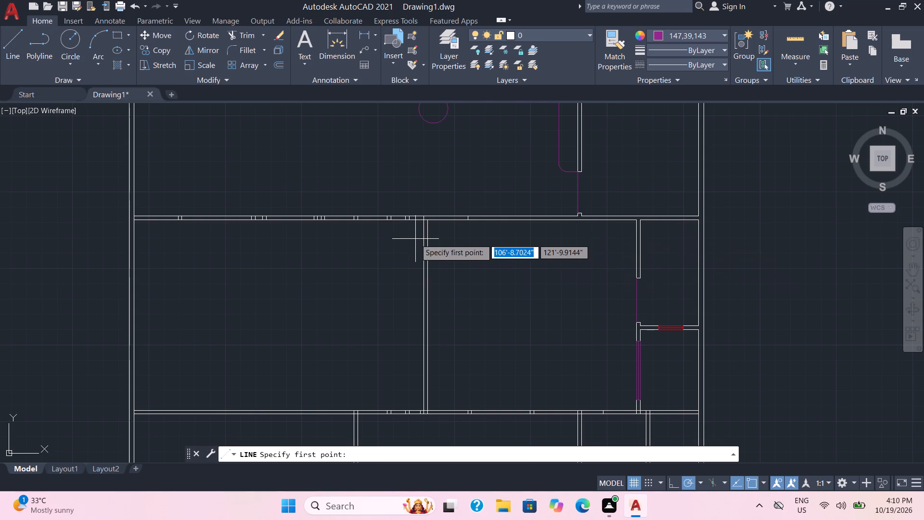
click(411, 231)
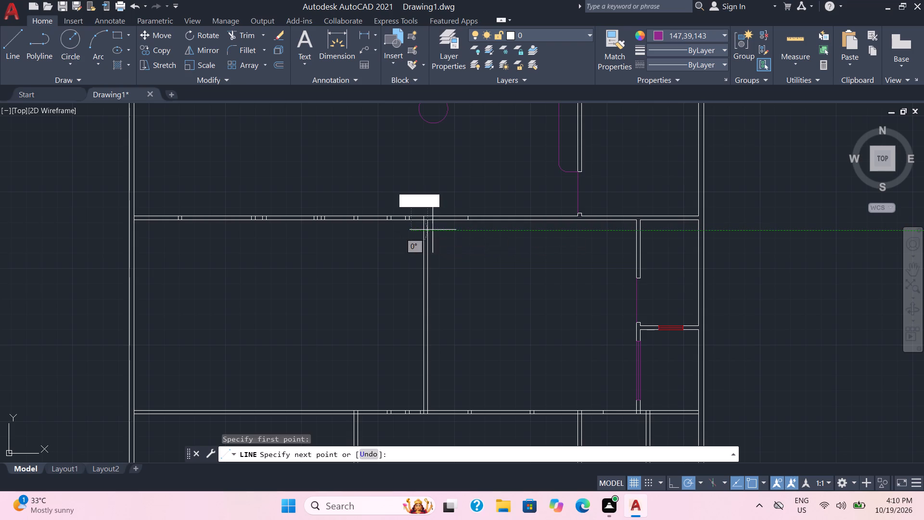
click(459, 229)
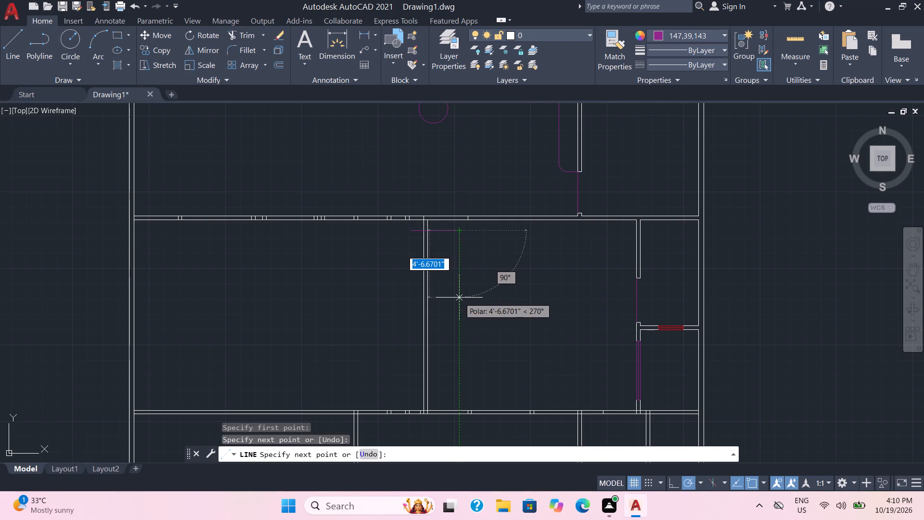
click(459, 298)
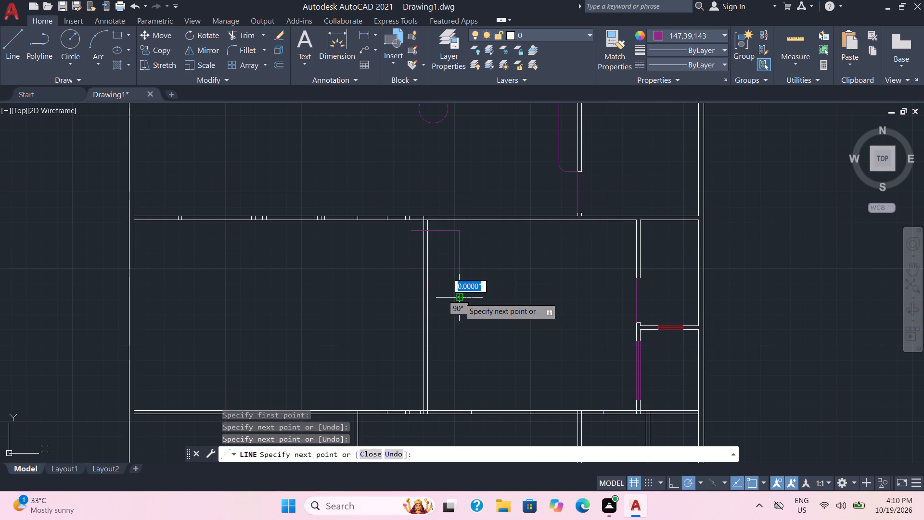
click(402, 296)
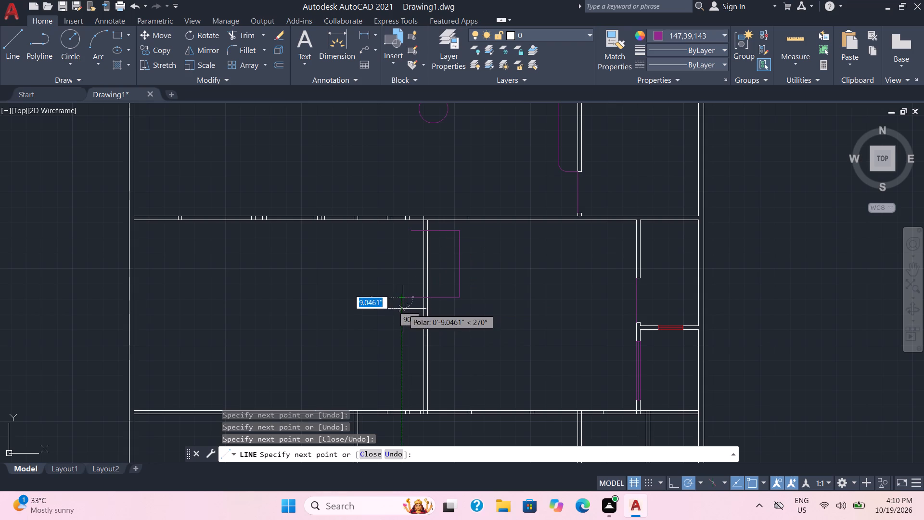
click(403, 309)
click(458, 309)
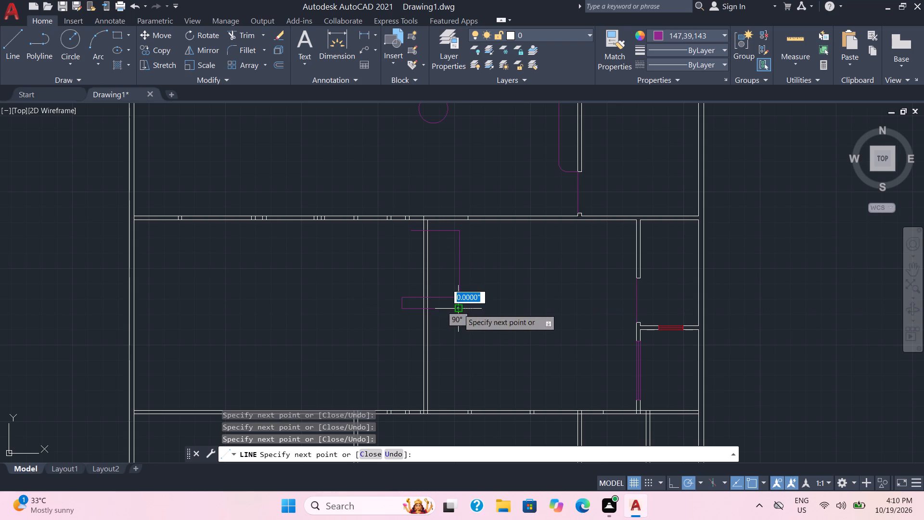
click(460, 398)
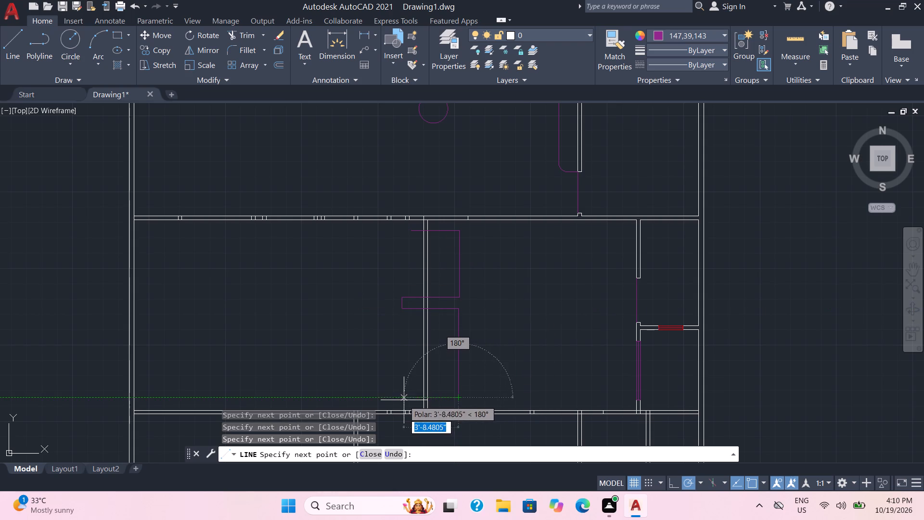
click(404, 400)
Trim the middle partition between the guide lines into two openings and remove the guide line pieces outside the wall.
click(251, 31)
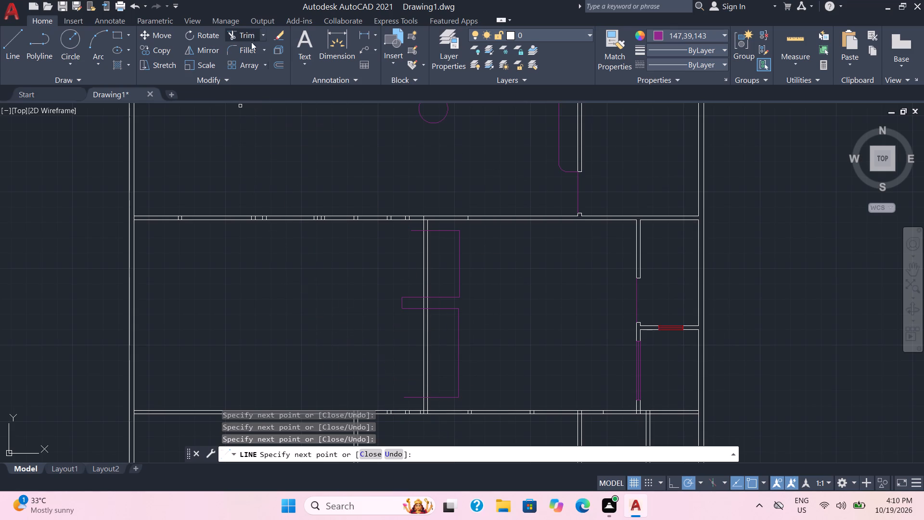
drag(413, 228, 416, 238)
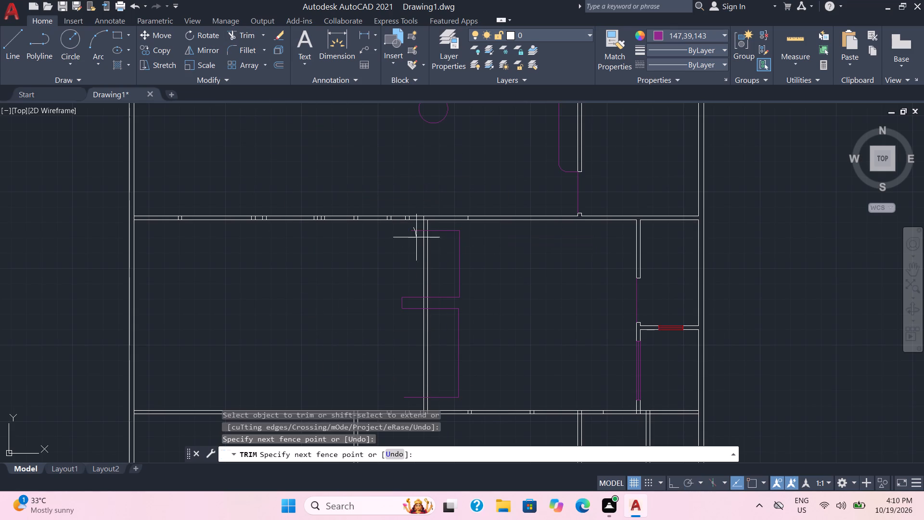
drag(416, 238, 453, 270)
drag(406, 287, 409, 319)
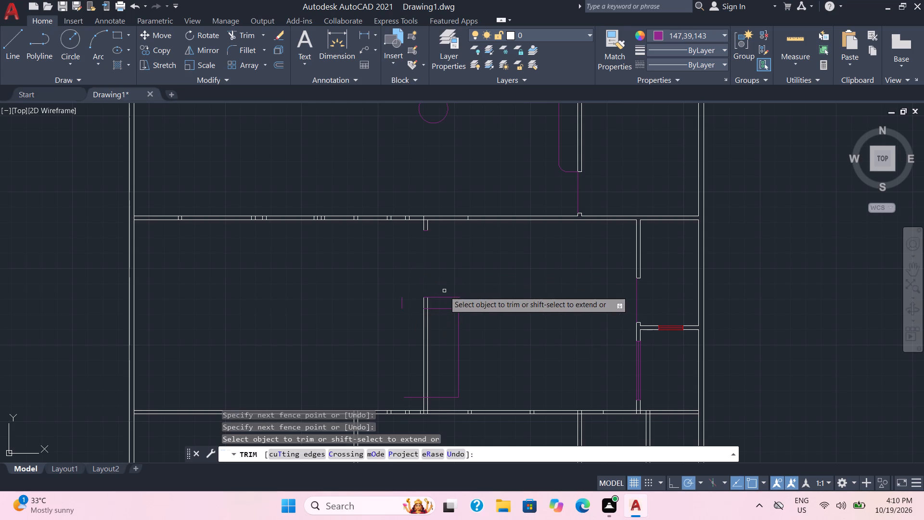
drag(444, 291, 419, 357)
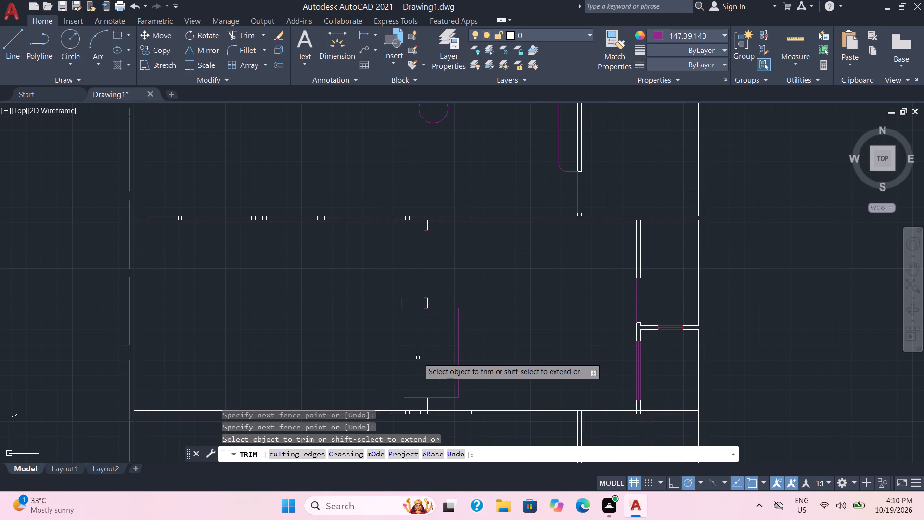
drag(439, 357, 485, 361)
drag(448, 391, 446, 399)
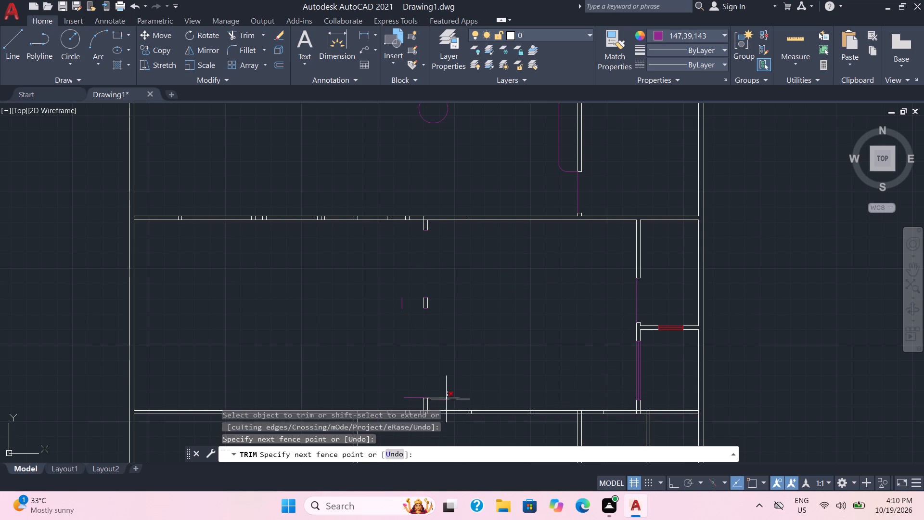
drag(446, 399, 446, 400)
drag(418, 382, 418, 403)
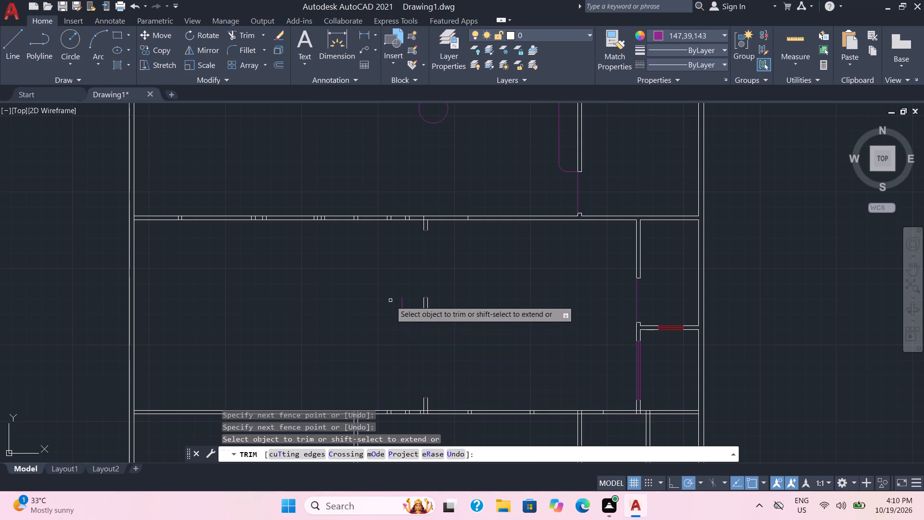
drag(391, 300, 407, 307)
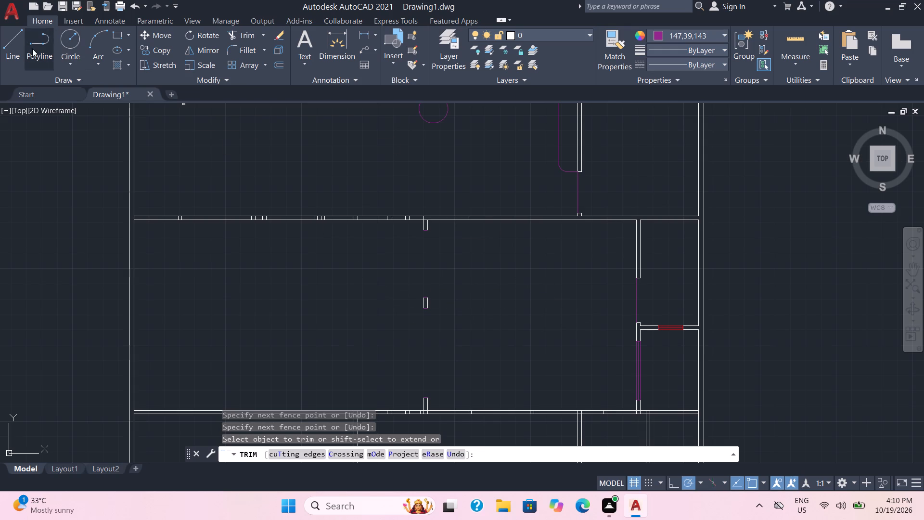
Draw a purple line about 4'-7" long across the upper opening of the middle partition, along its west face.
click(8, 42)
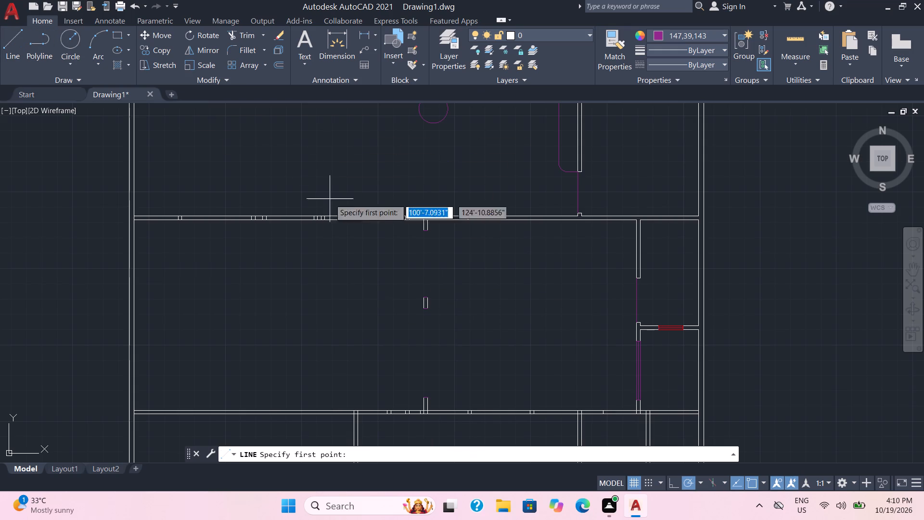
scroll(438, 221, up, 2)
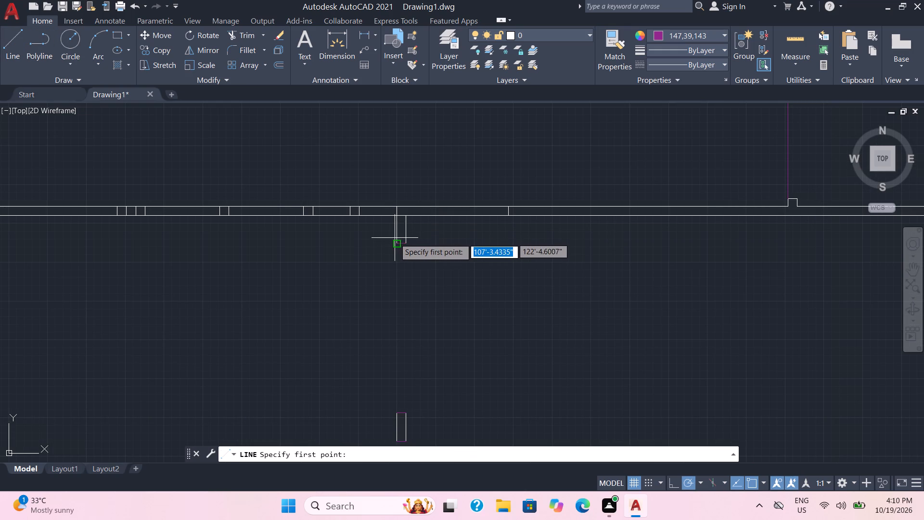
click(395, 244)
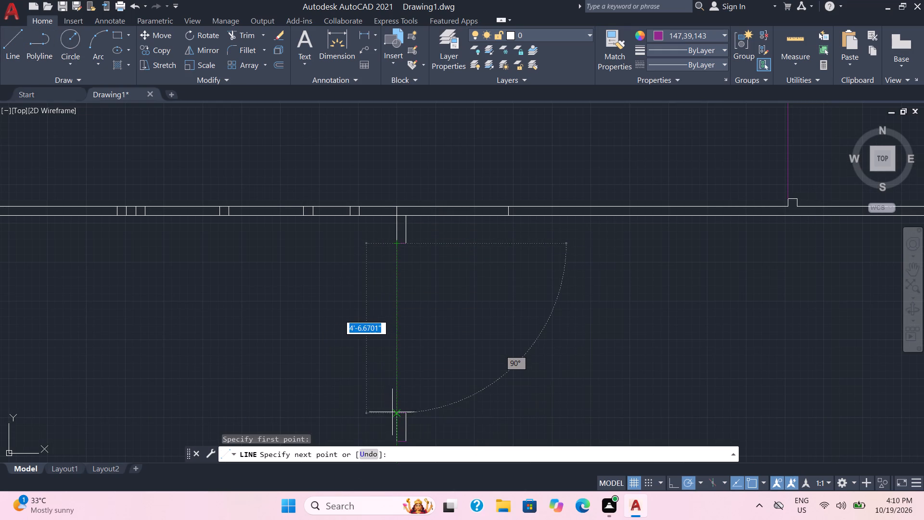
click(394, 413)
scroll(409, 396, down, 2)
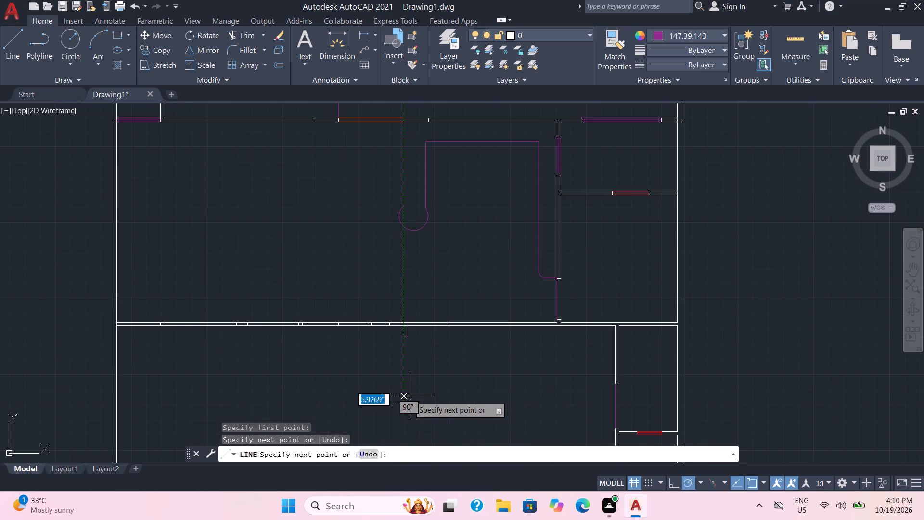
middle_drag(409, 396, 428, 249)
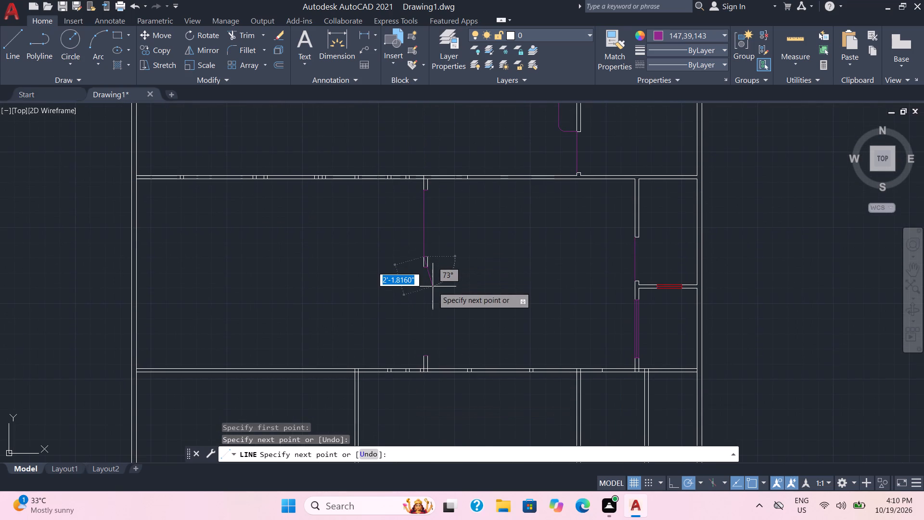
key(Escape)
Draw purple lines about 6' long across the middle partition's lower opening, along both wall faces and the centre.
key(space)
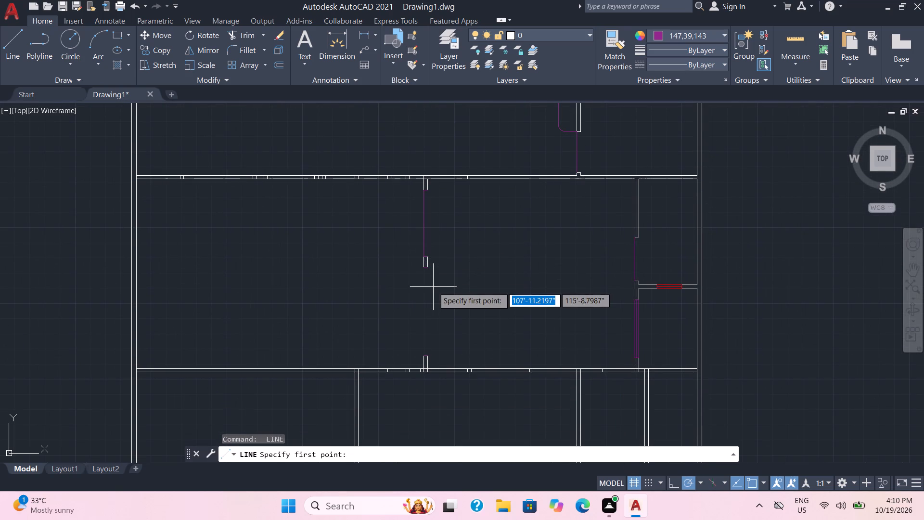
scroll(440, 260, up, 2)
middle_drag(417, 279, 487, 119)
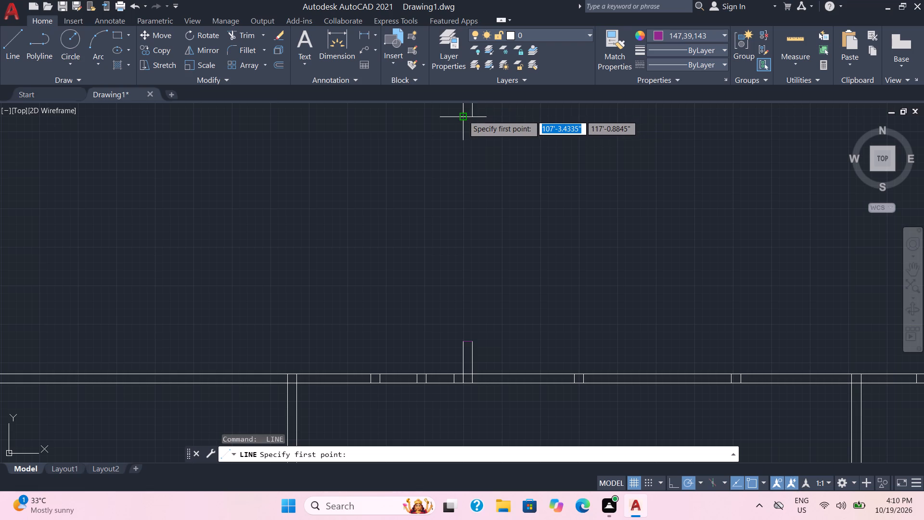
click(462, 116)
click(464, 343)
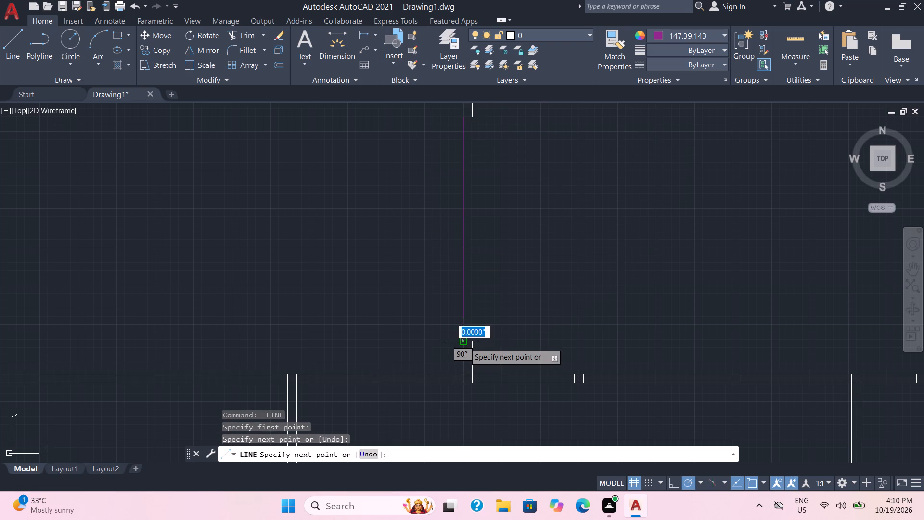
click(475, 344)
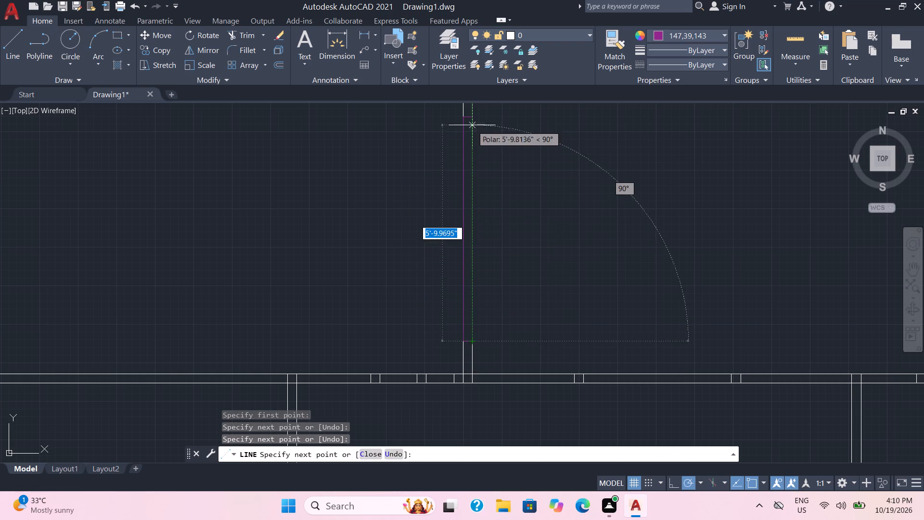
click(472, 117)
scroll(468, 118, up, 2)
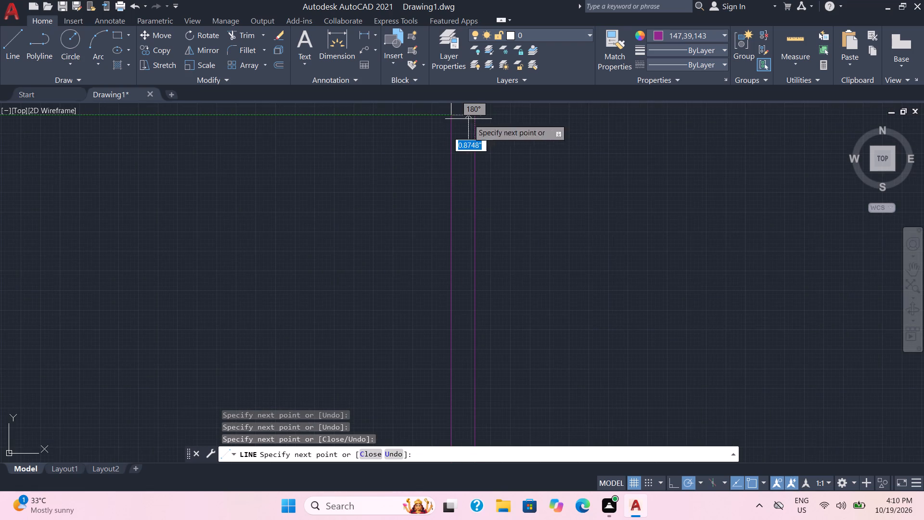
scroll(468, 119, up, 1)
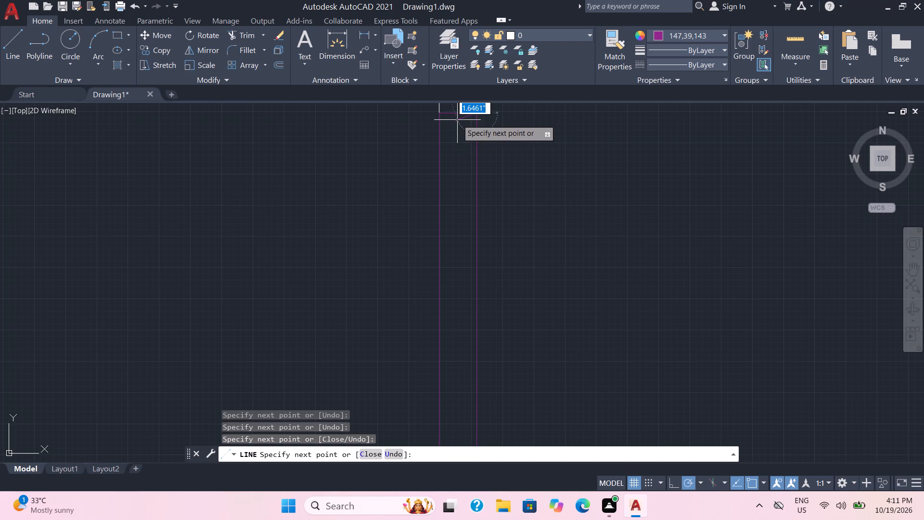
click(457, 117)
scroll(453, 165, down, 3)
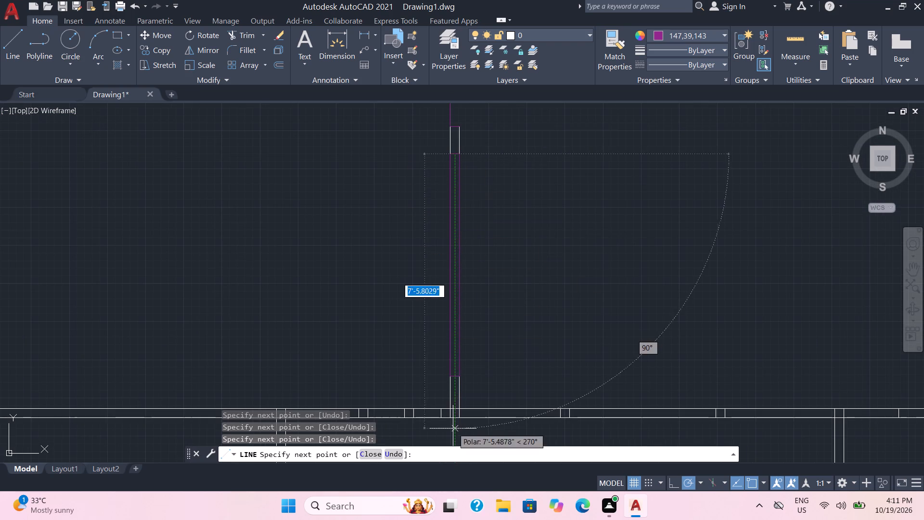
click(453, 377)
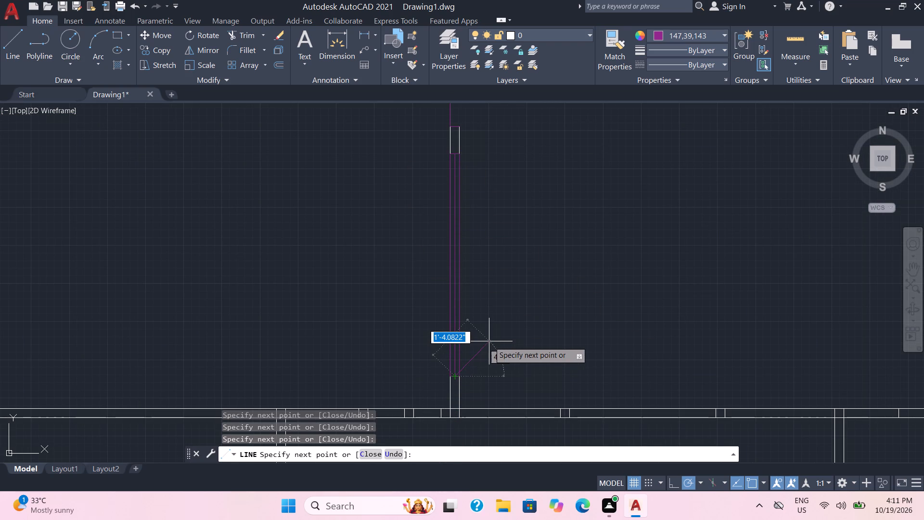
key(Escape)
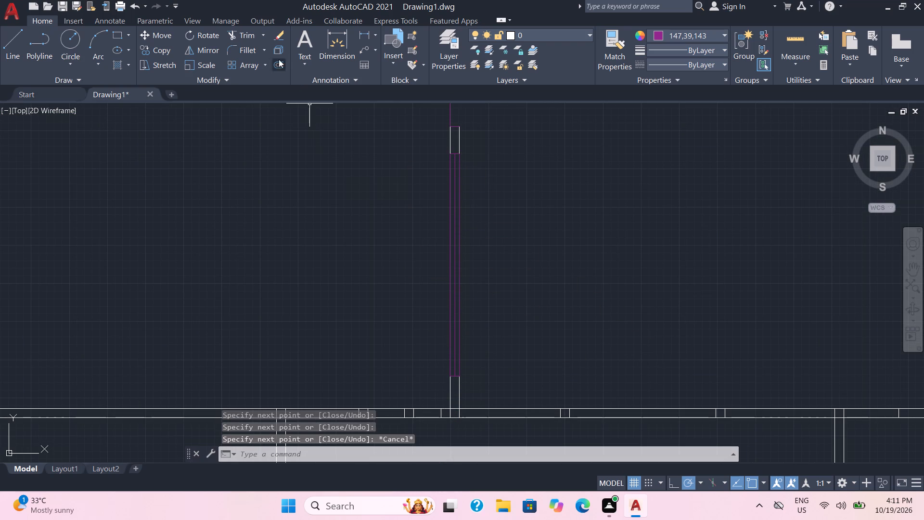
Trim the wall line inside the middle partition's junction with the lower horizontal wall and the short cross line just west of it.
click(236, 31)
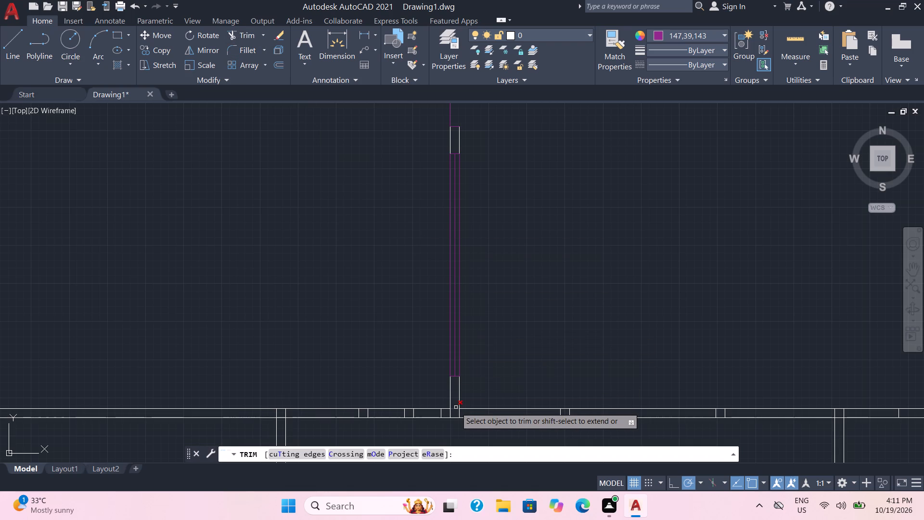
click(454, 409)
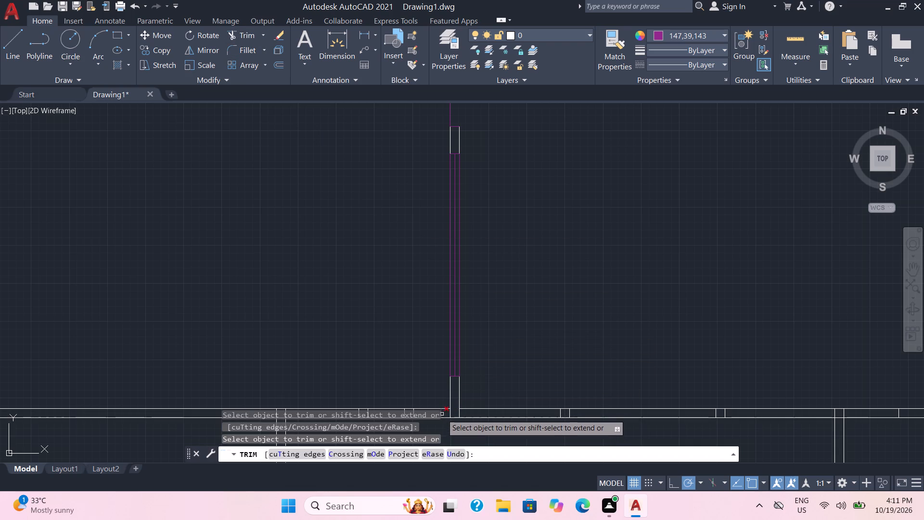
click(440, 415)
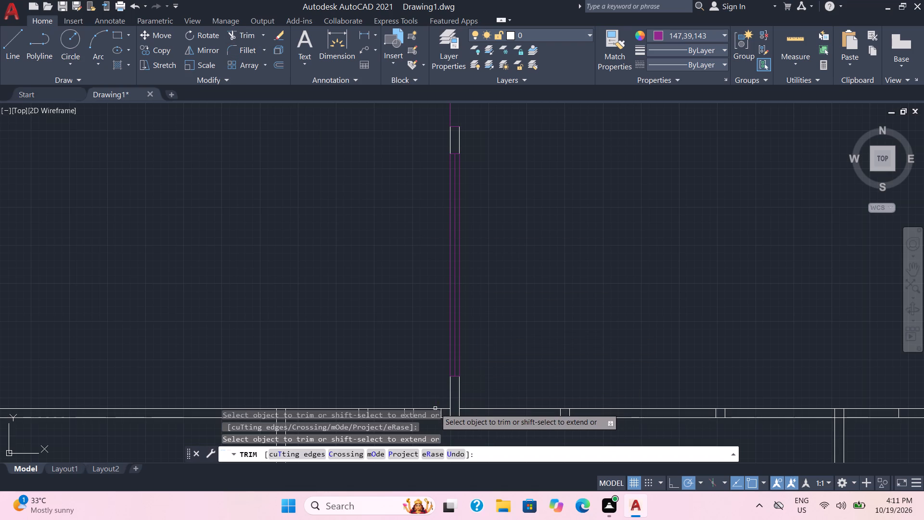
middle_drag(435, 393, 456, 296)
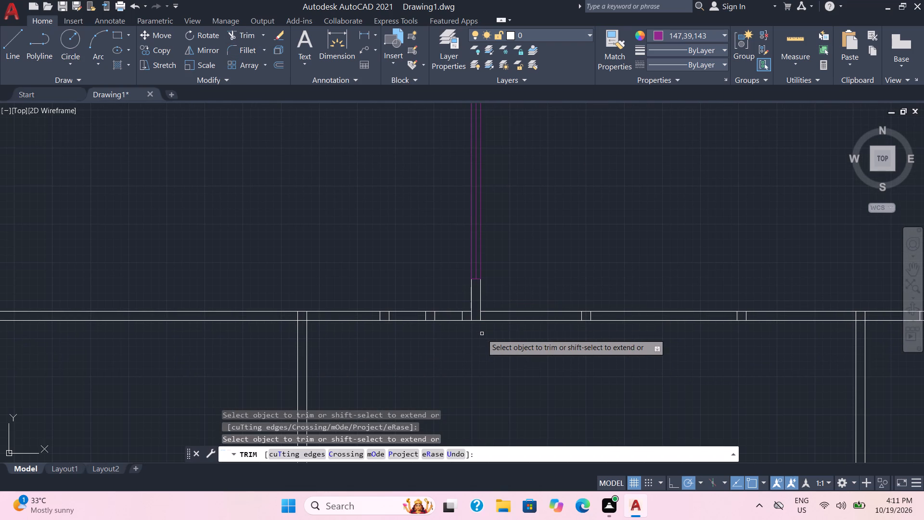
click(462, 316)
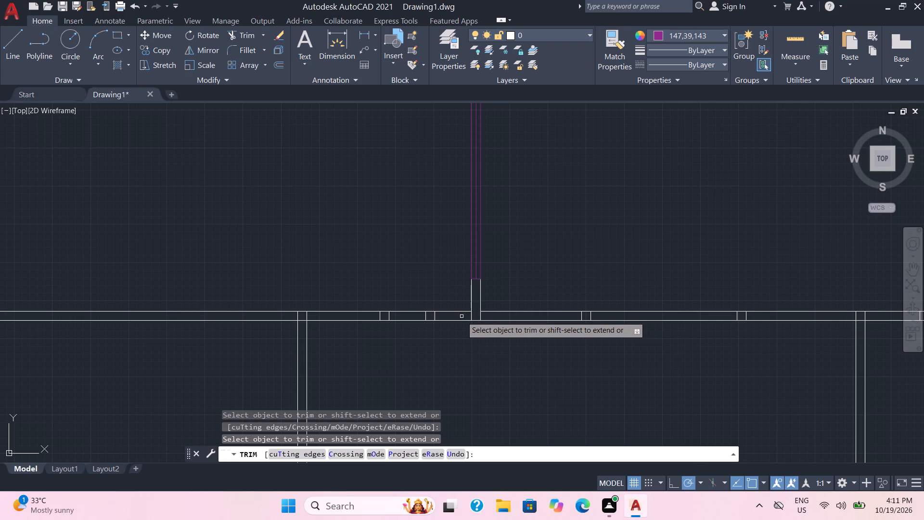
Trim both faces and the leftover cross lines of the lower horizontal wall to cut an opening just west of the middle partition.
click(425, 316)
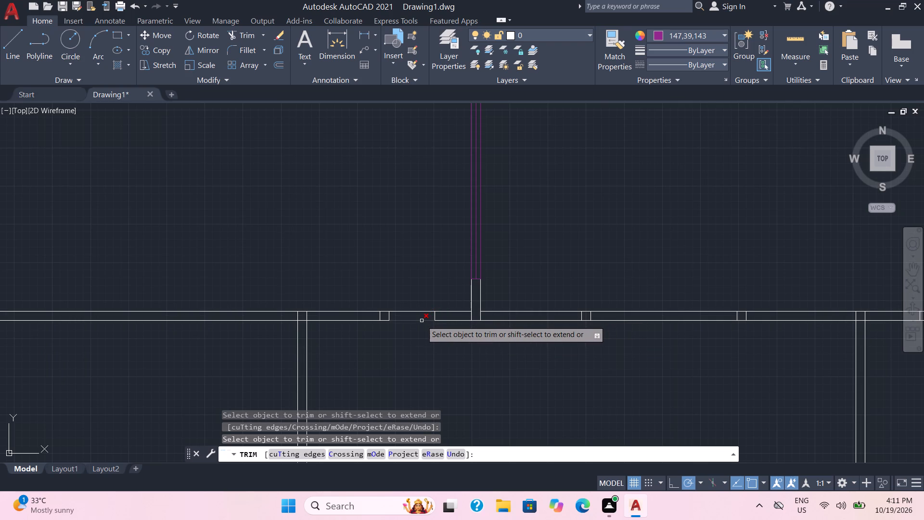
click(422, 321)
scroll(421, 321, down, 1)
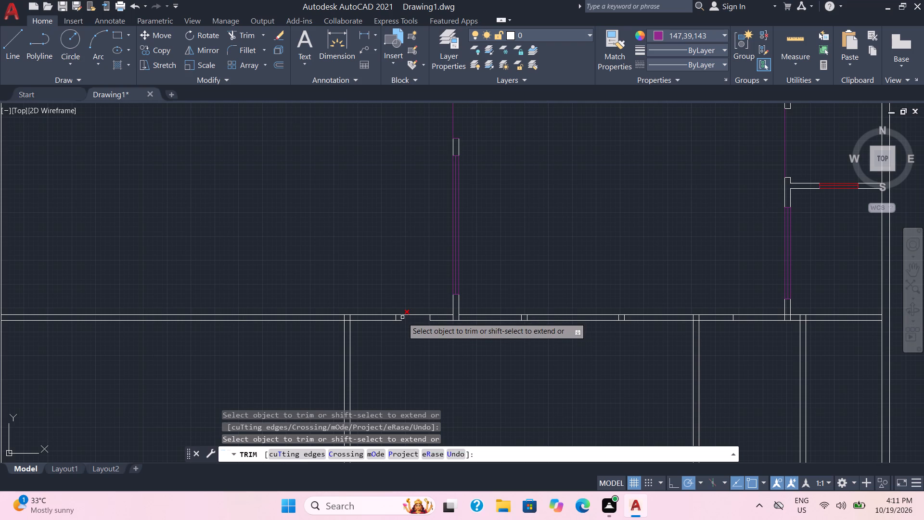
click(402, 317)
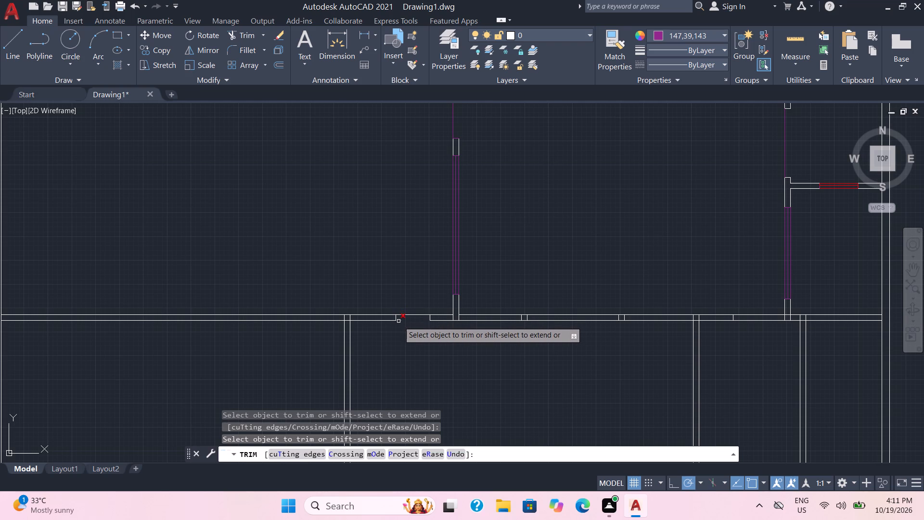
click(400, 321)
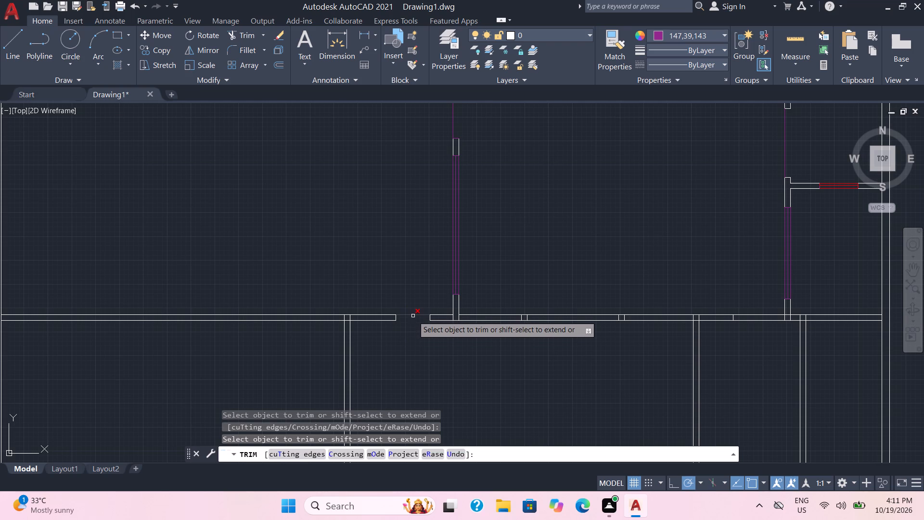
click(413, 316)
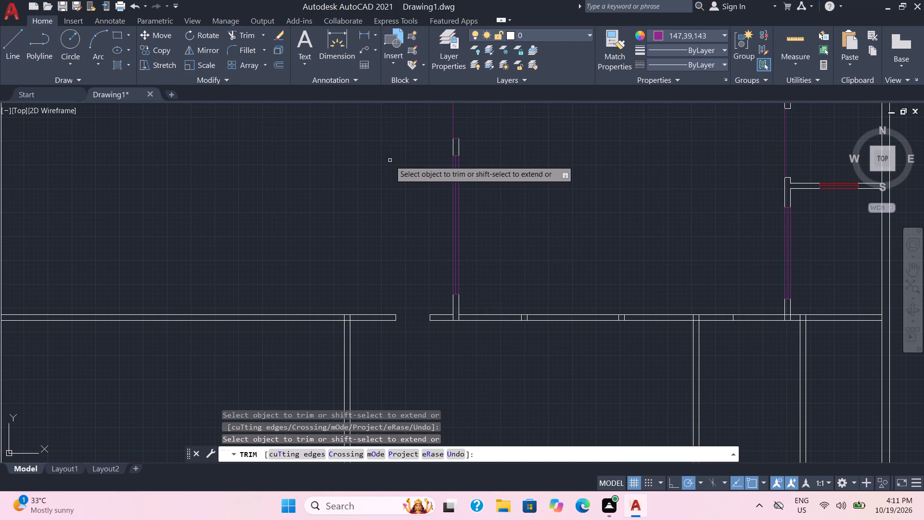
key(Escape)
Widen that opening to 3' by offsetting its east end line westward, trimming the wall back to the new line and removing the old end line.
key(o)
key(Return)
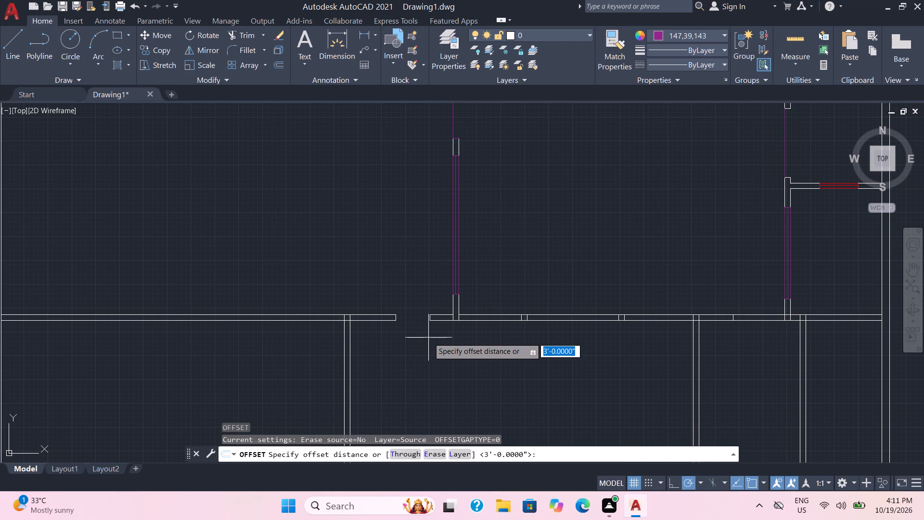
key(3)
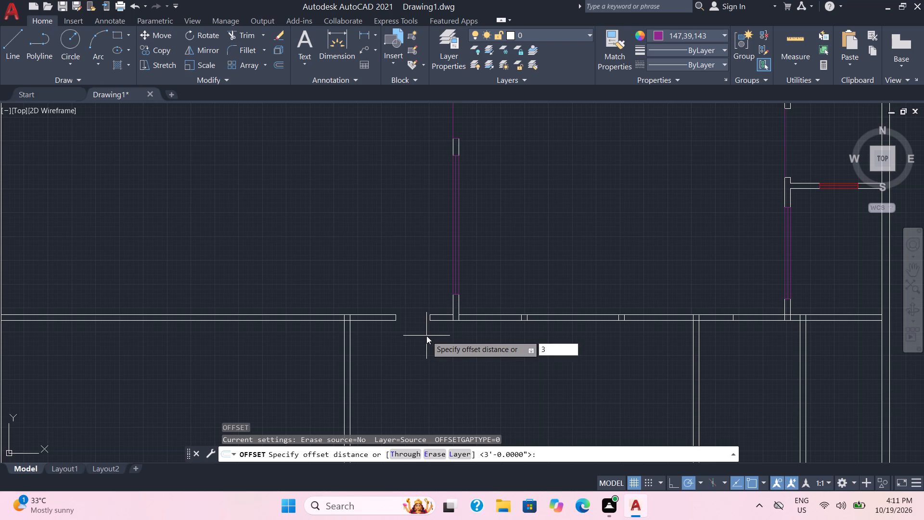
key(apostrophe)
key(Return)
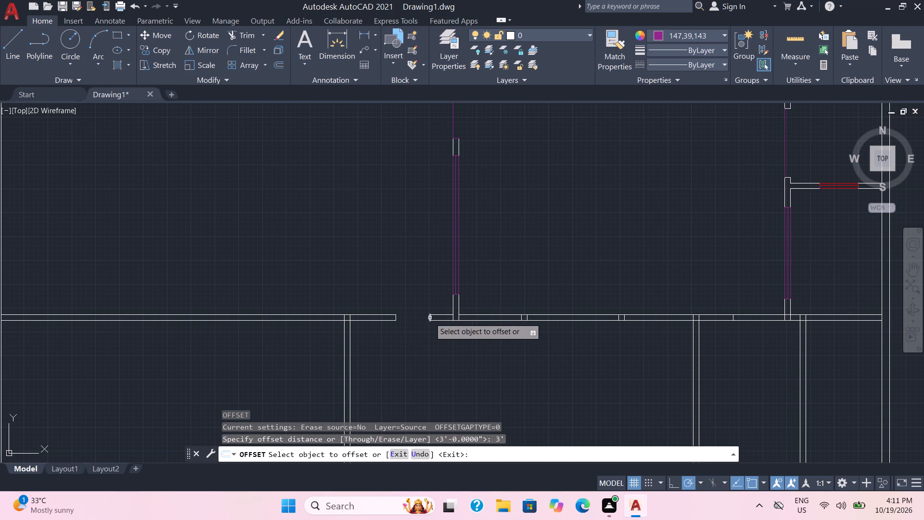
click(430, 318)
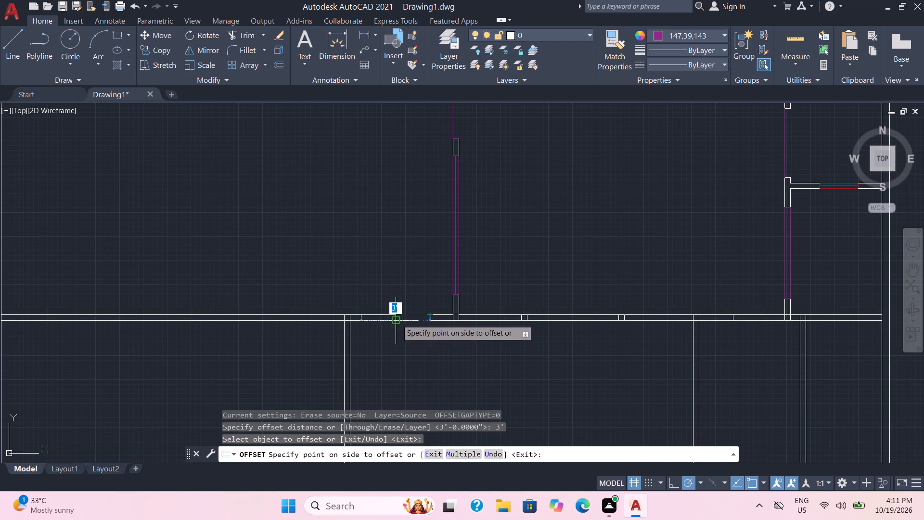
click(384, 318)
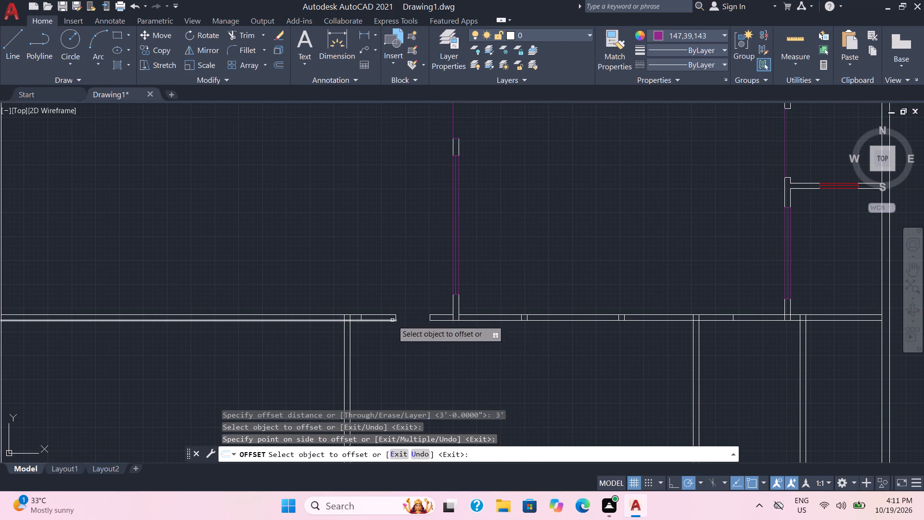
click(248, 34)
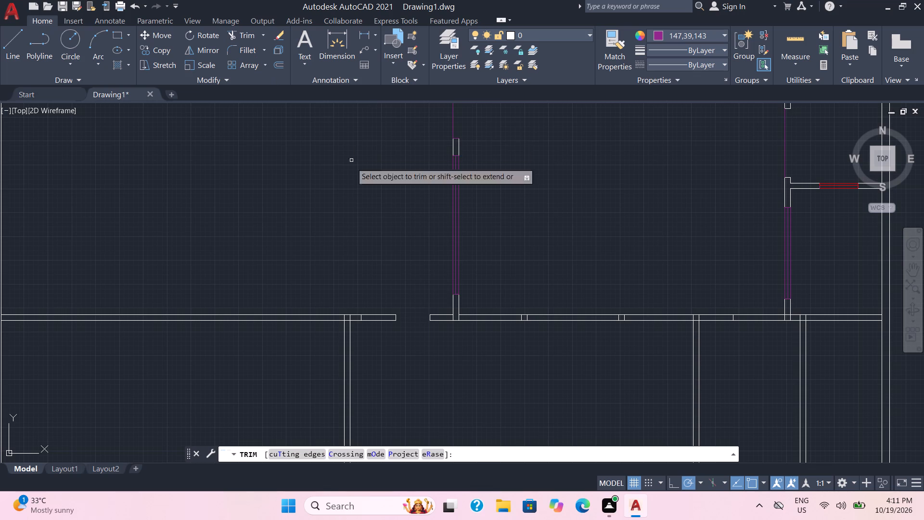
drag(373, 310, 381, 348)
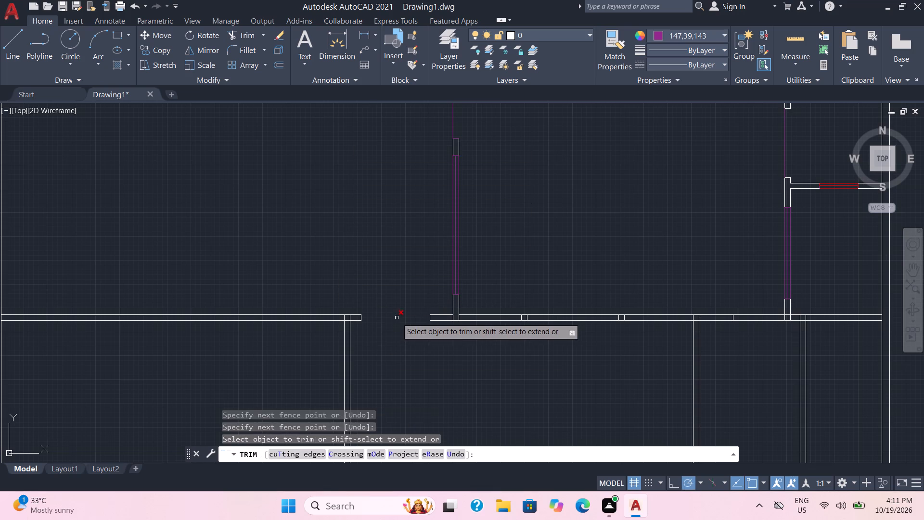
click(397, 318)
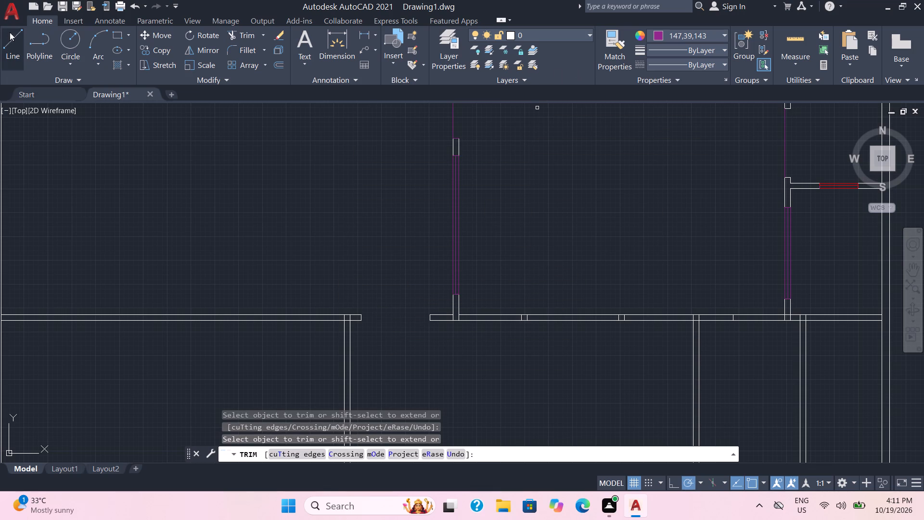
Draw a purple line across the 3' opening along the upper face of the lower horizontal wall.
click(11, 40)
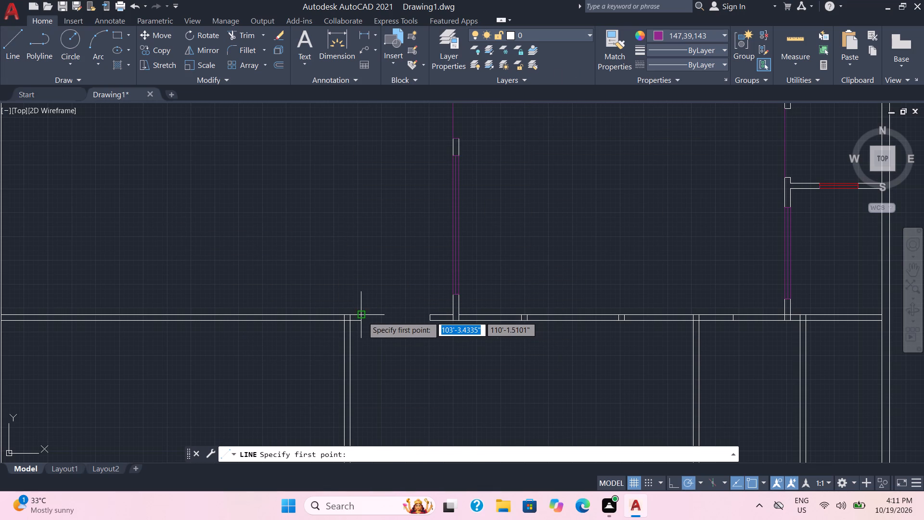
click(360, 316)
click(431, 312)
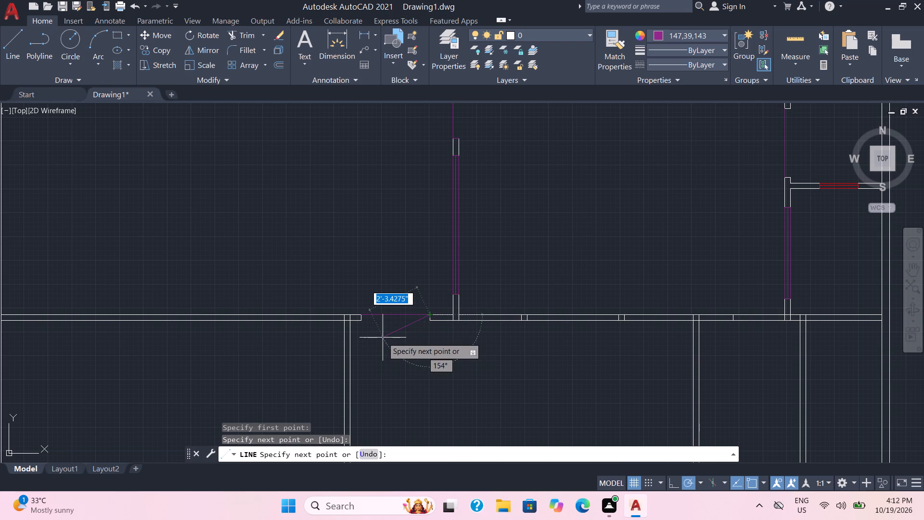
key(Escape)
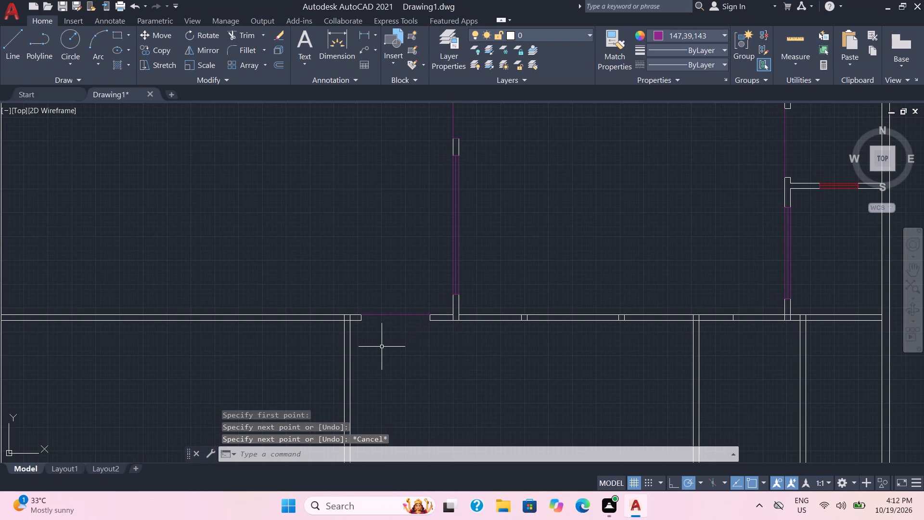
Offset the short cross line where the middle partition meets the horizontal wall at its north end 2' eastward.
scroll(383, 347, up, 1)
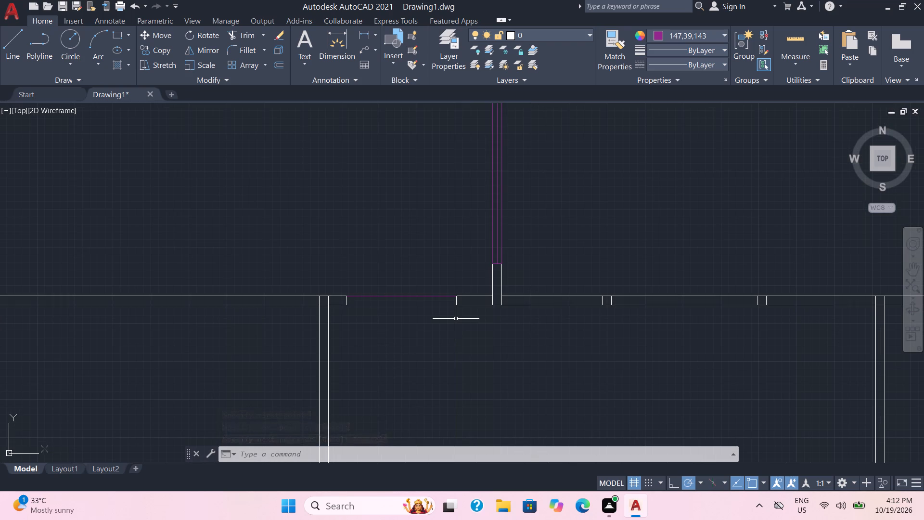
scroll(454, 318, down, 2)
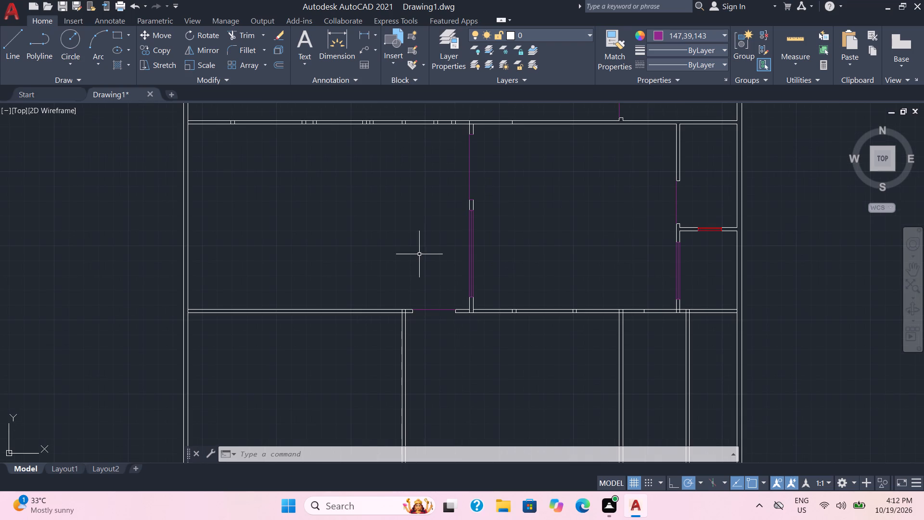
middle_drag(418, 247, 567, 301)
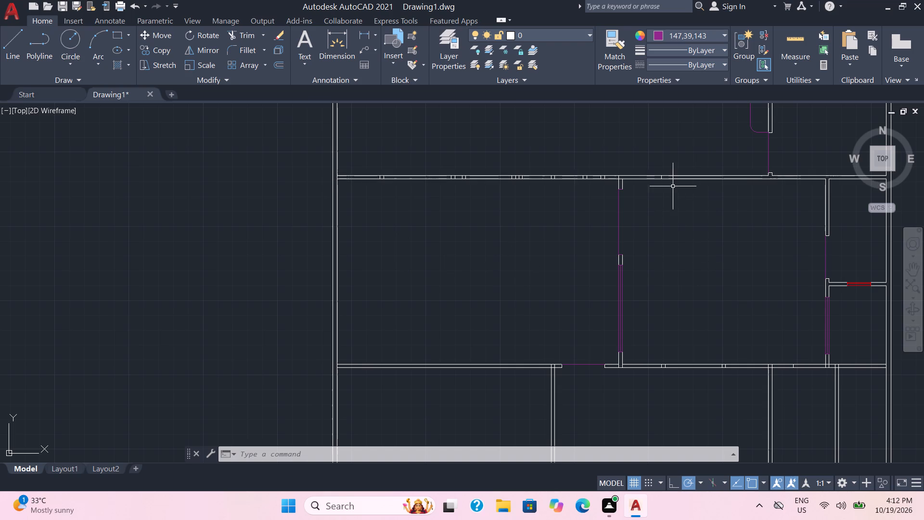
click(247, 35)
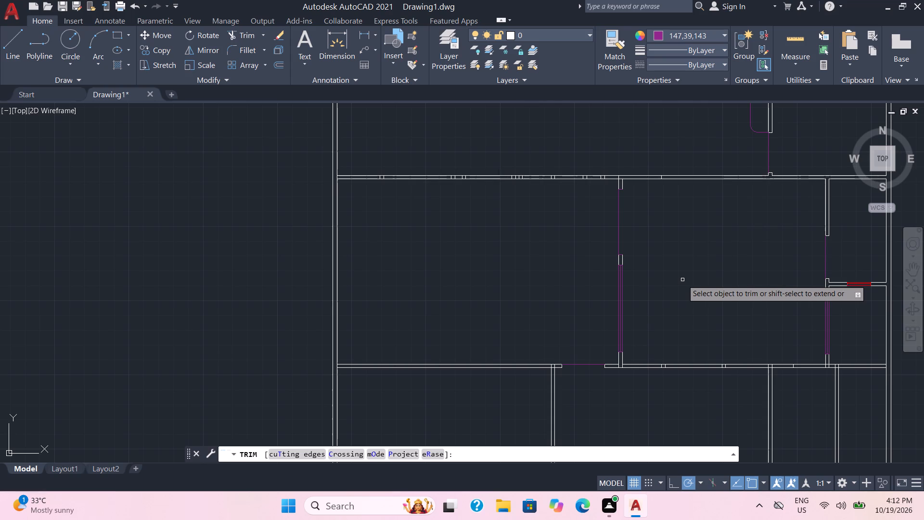
scroll(678, 287, up, 1)
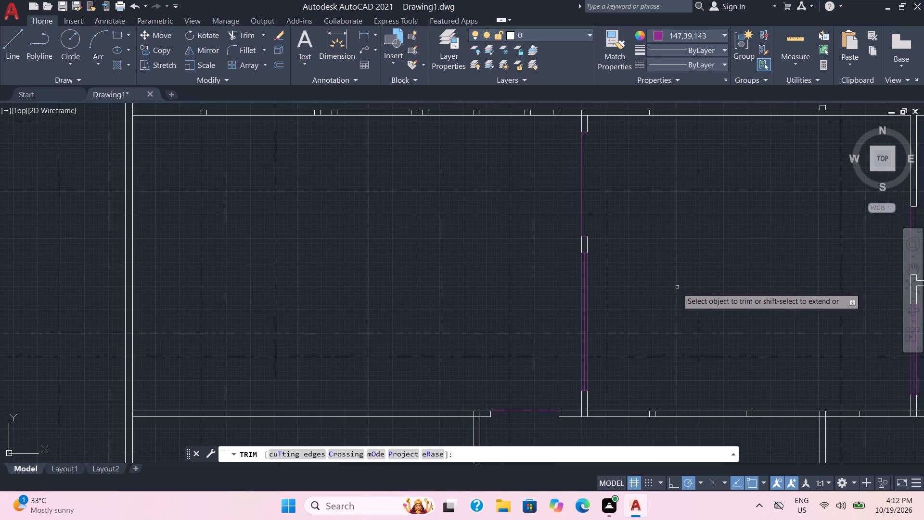
middle_drag(673, 289, 643, 398)
scroll(606, 268, up, 1)
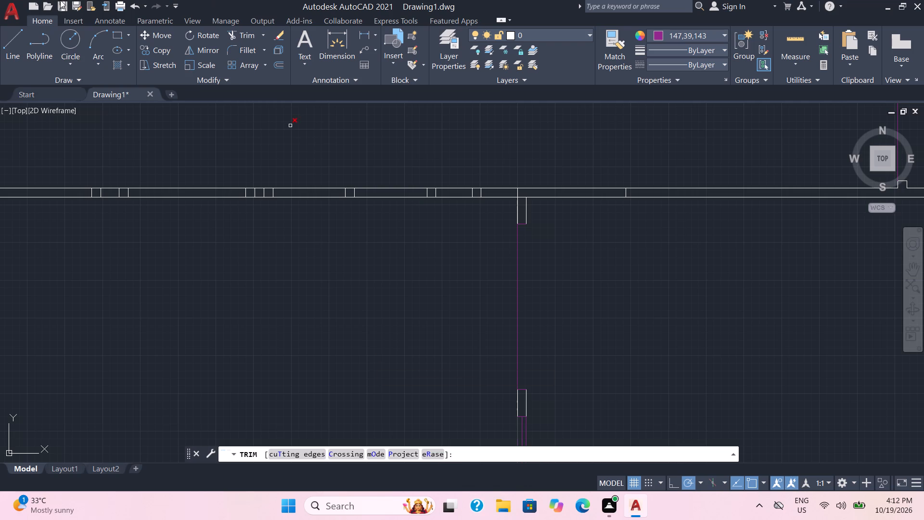
key(Escape)
key(o)
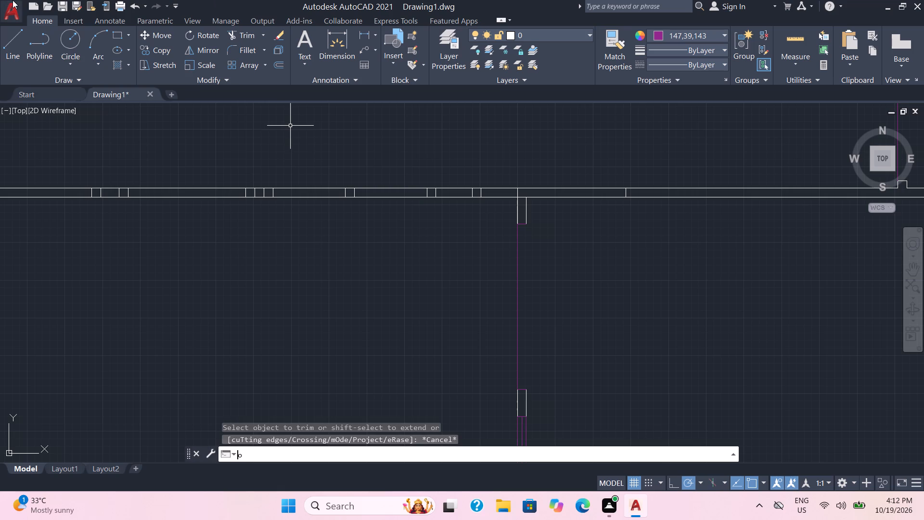
key(Return)
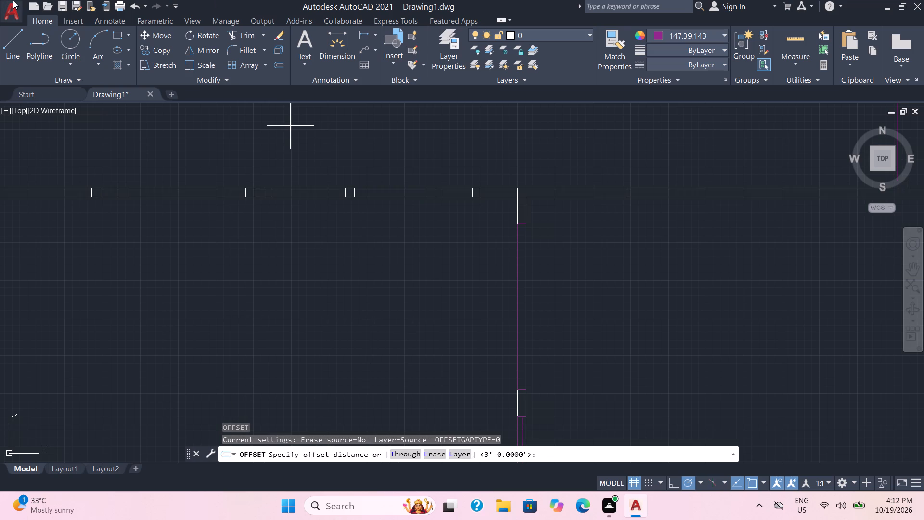
text(2')
key(Return)
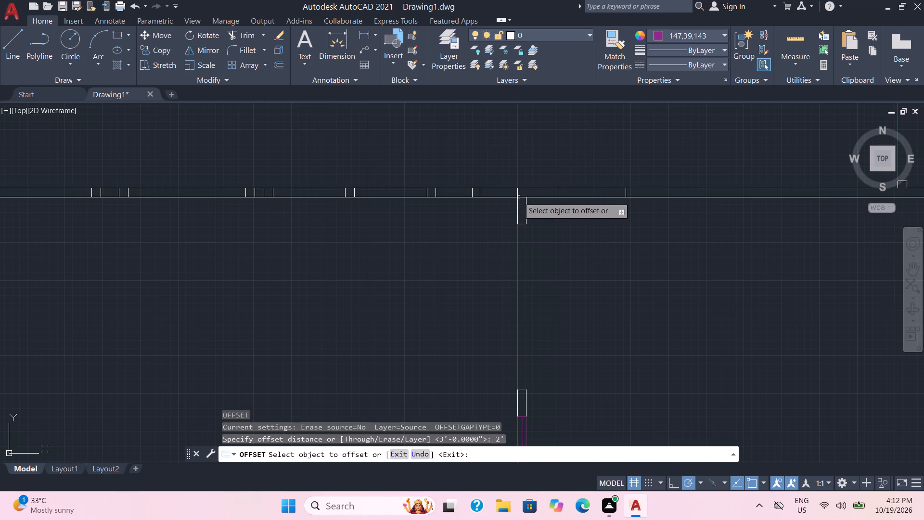
click(516, 193)
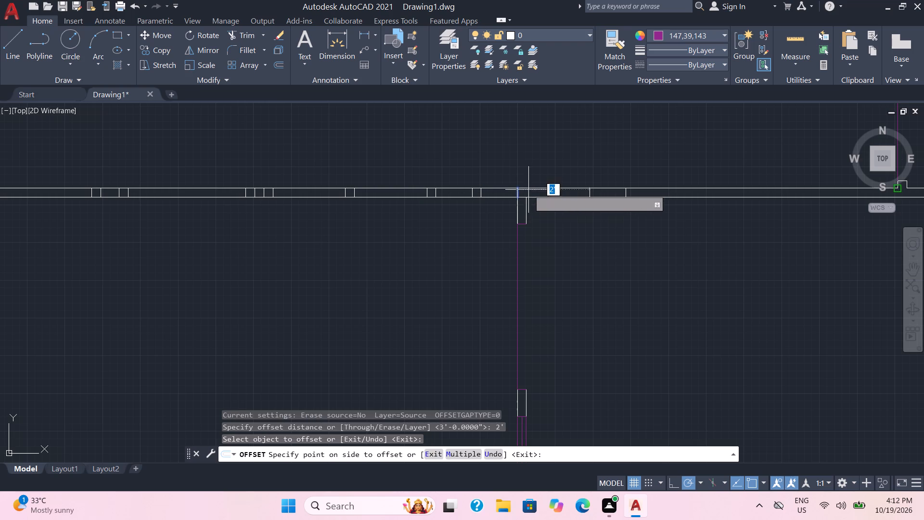
click(559, 192)
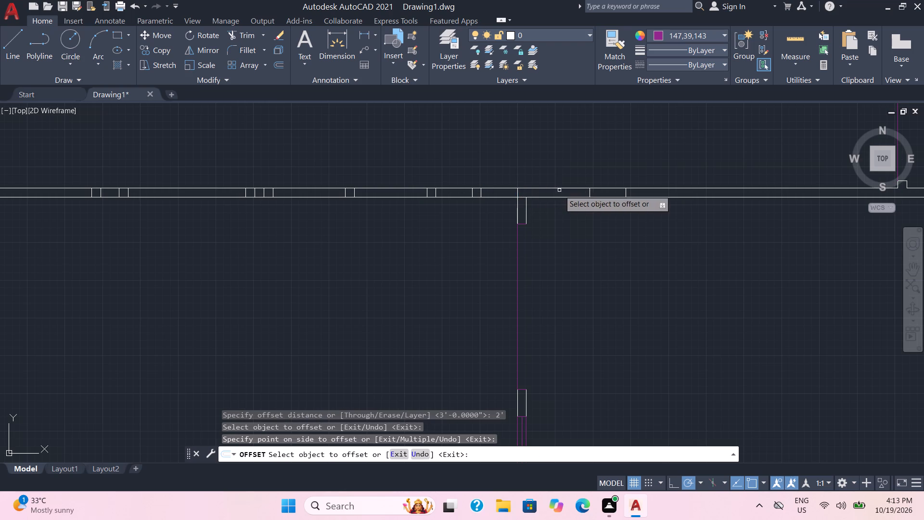
In that wall, trim the old cross line east of the middle partition, plus the cross lines and both faces just west to cut an opening.
click(252, 30)
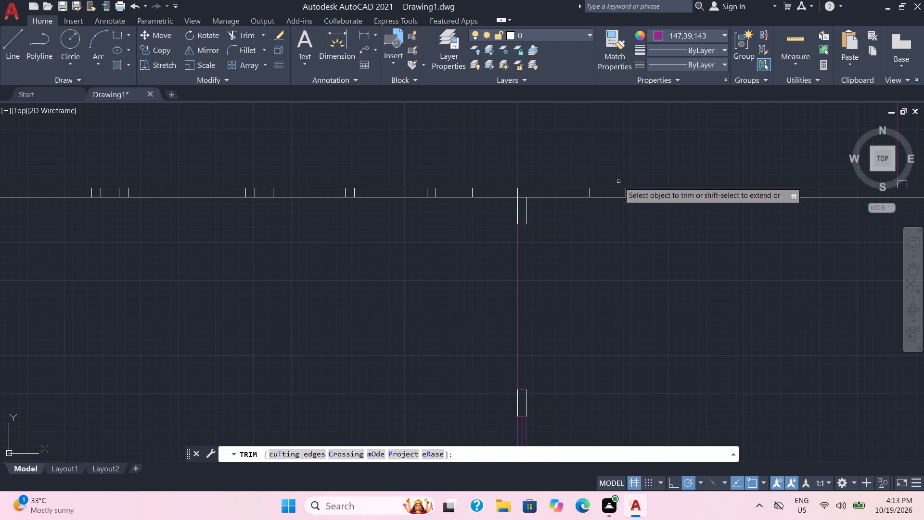
click(627, 193)
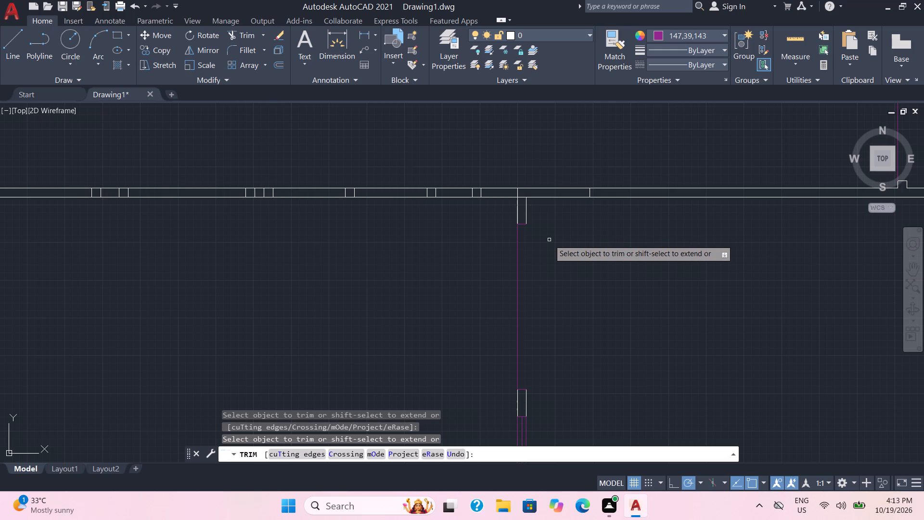
click(480, 193)
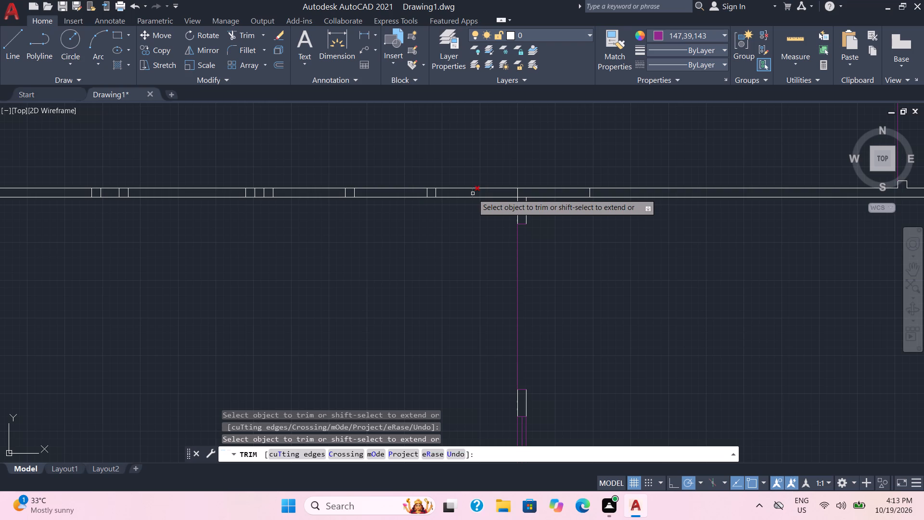
click(473, 194)
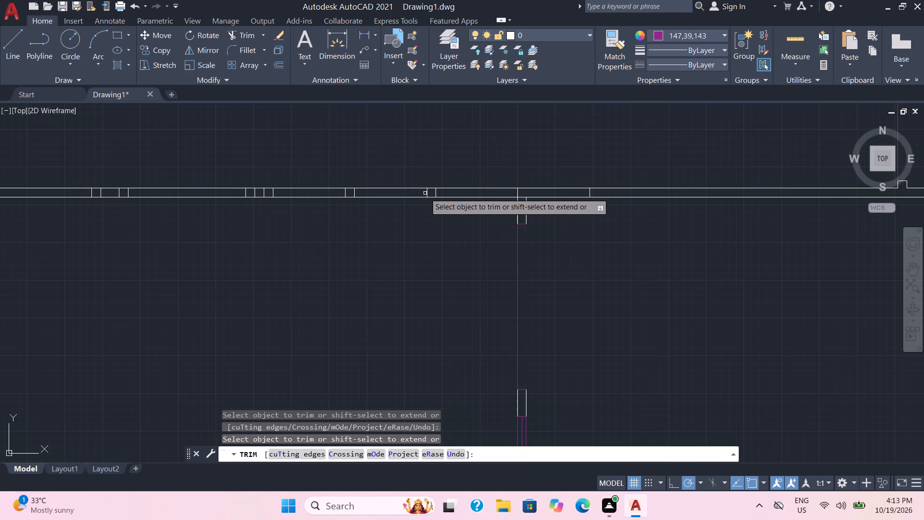
click(426, 193)
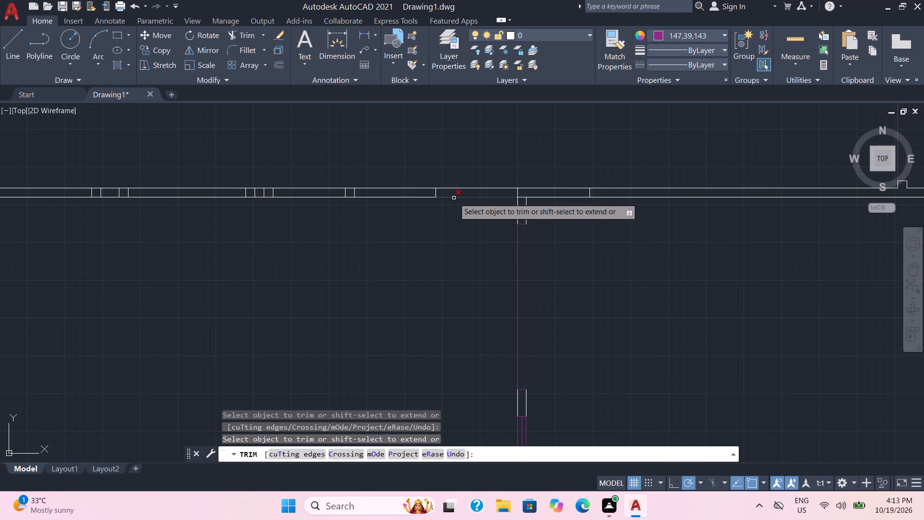
click(454, 198)
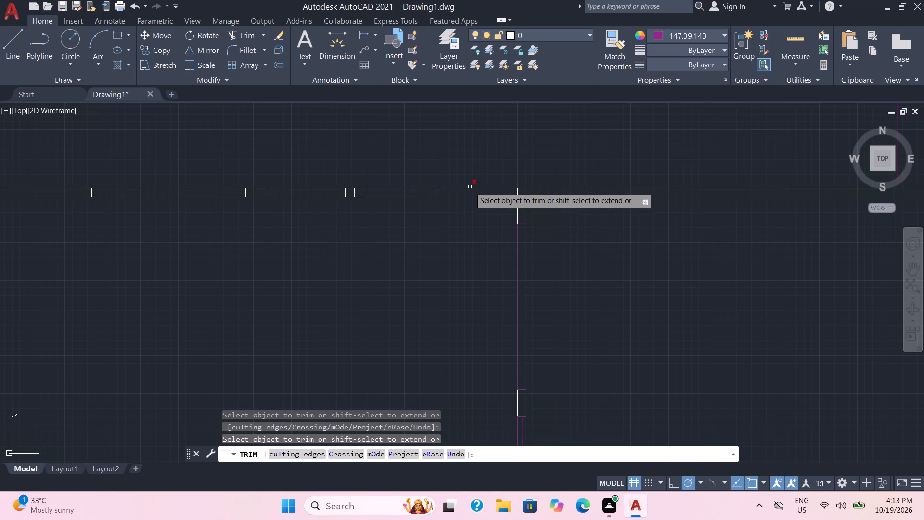
click(470, 187)
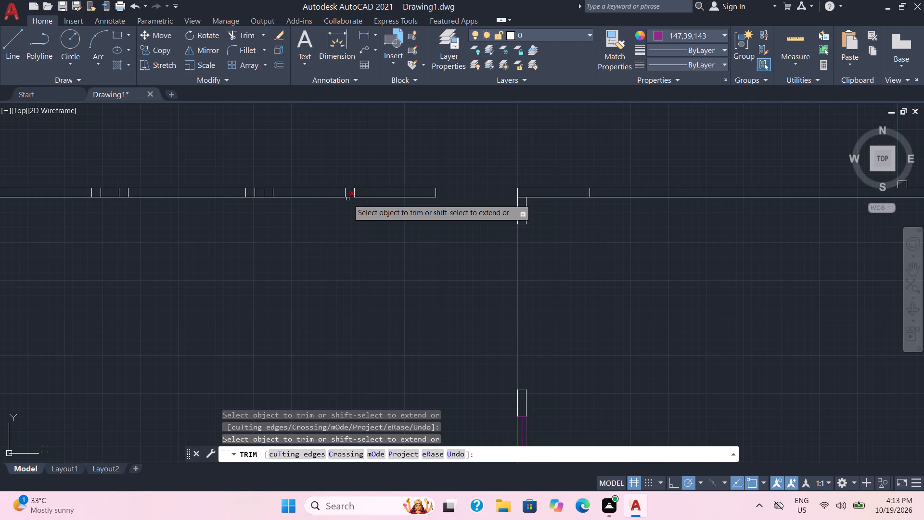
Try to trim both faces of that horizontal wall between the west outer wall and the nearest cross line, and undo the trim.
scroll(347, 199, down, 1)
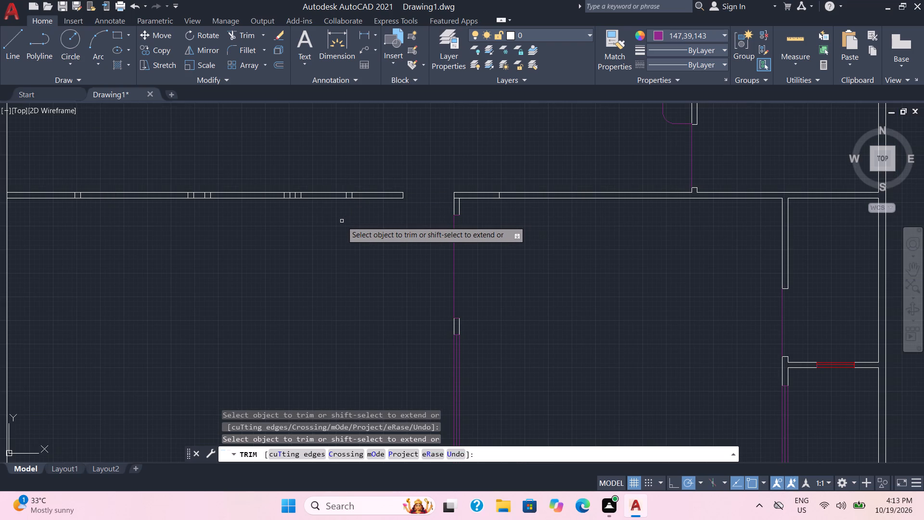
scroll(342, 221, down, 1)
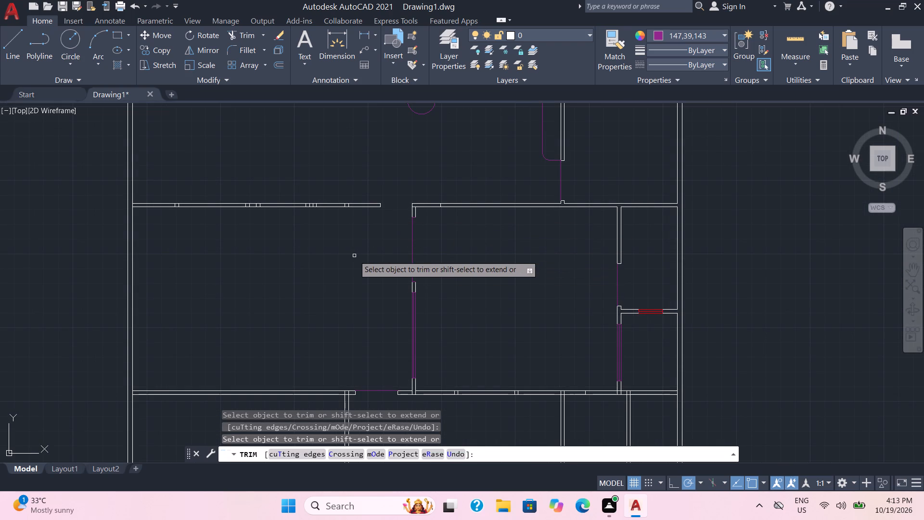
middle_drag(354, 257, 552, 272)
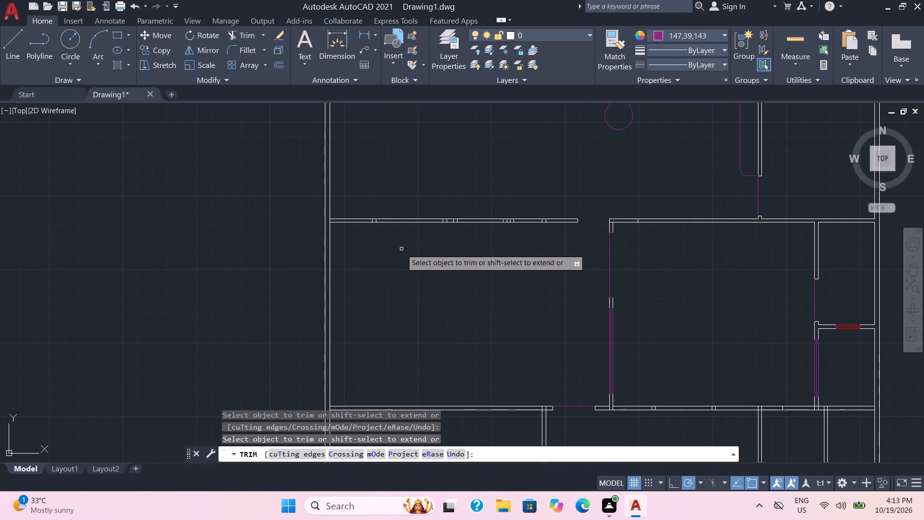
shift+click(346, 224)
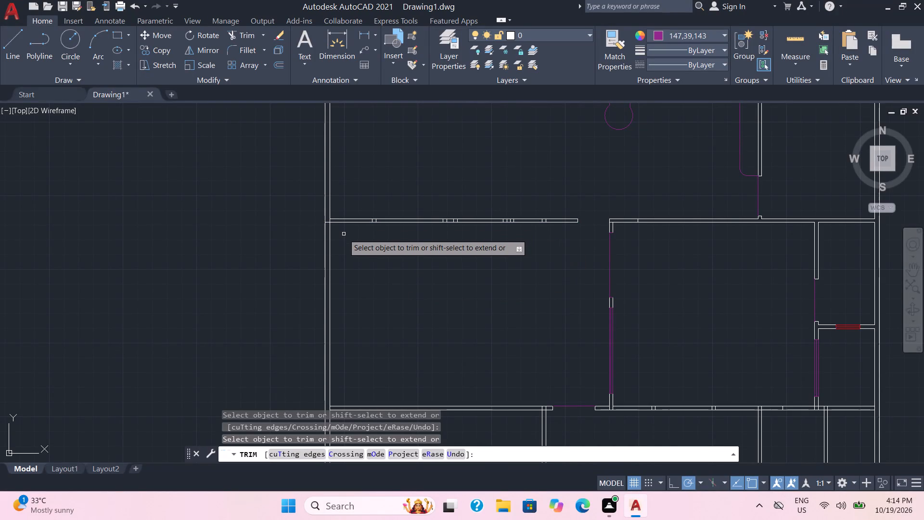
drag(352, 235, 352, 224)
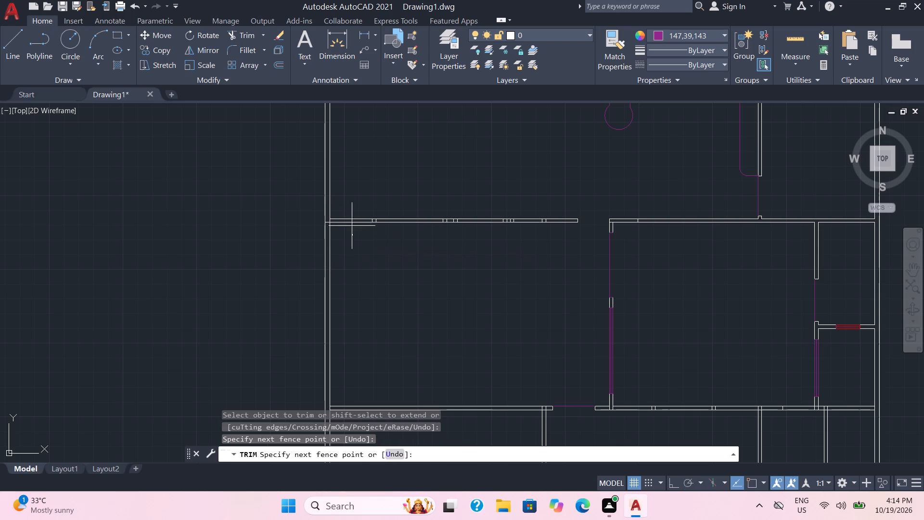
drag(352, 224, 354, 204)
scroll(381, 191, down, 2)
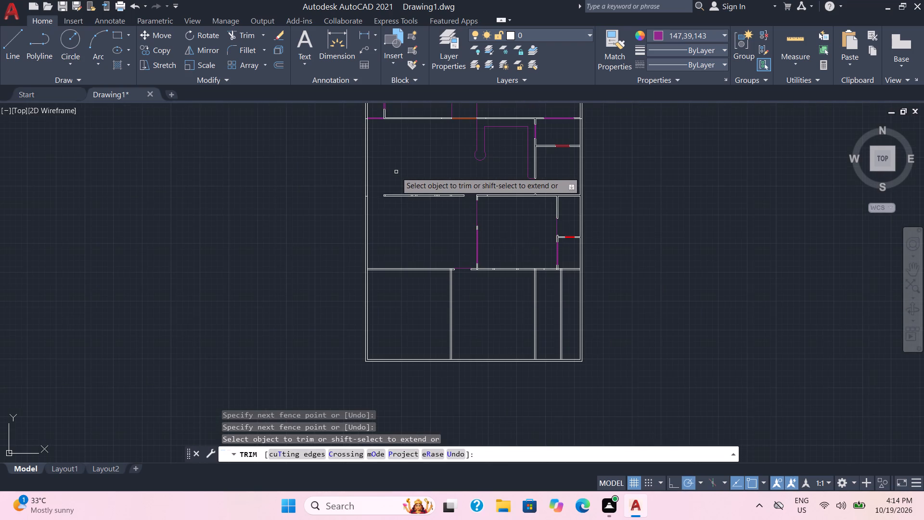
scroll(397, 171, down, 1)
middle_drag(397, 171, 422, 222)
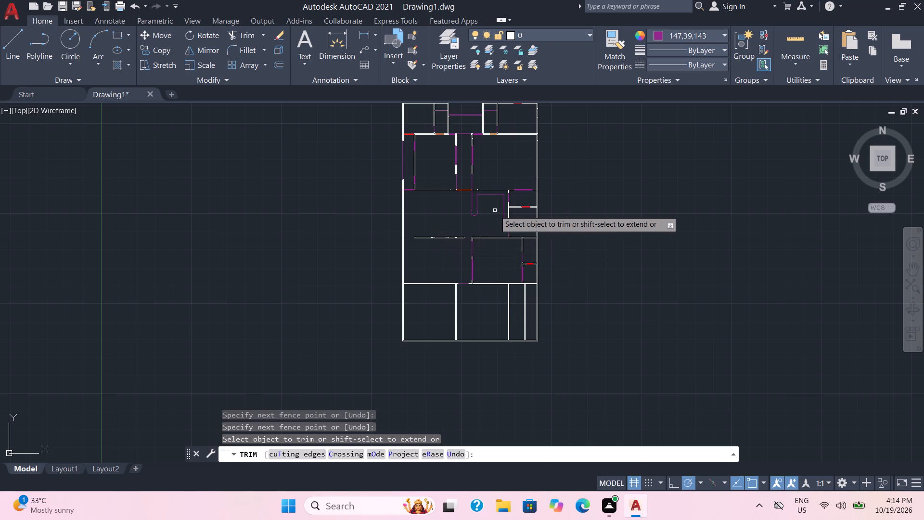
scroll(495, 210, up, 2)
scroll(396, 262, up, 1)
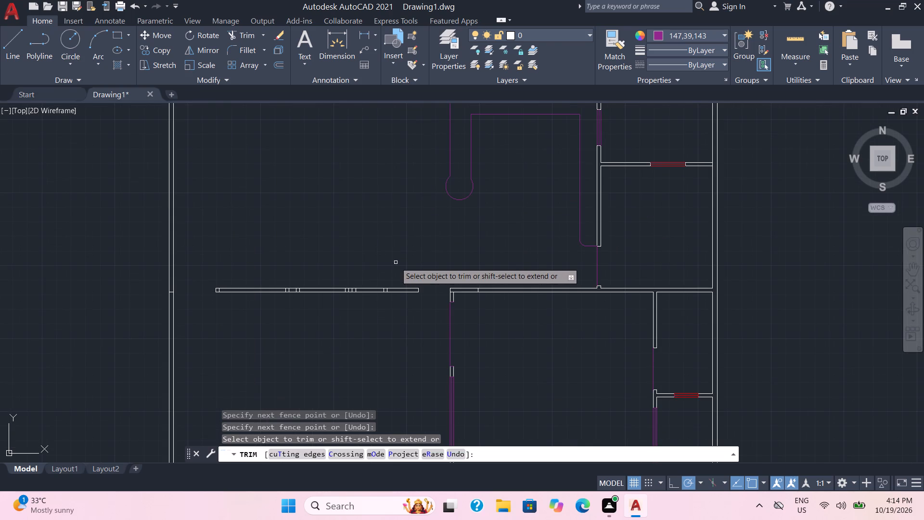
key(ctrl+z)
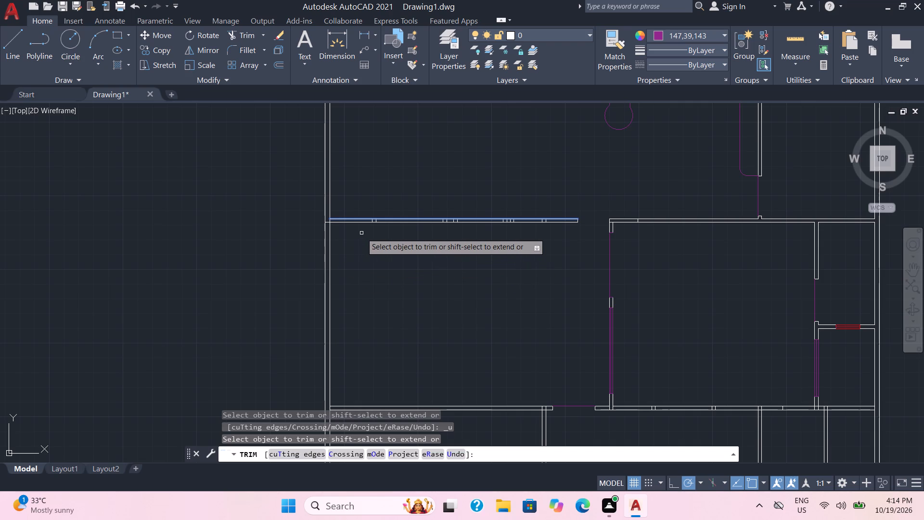
Trim the horizontal wall's lower face line where it runs inside the west outer wall.
scroll(361, 233, up, 2)
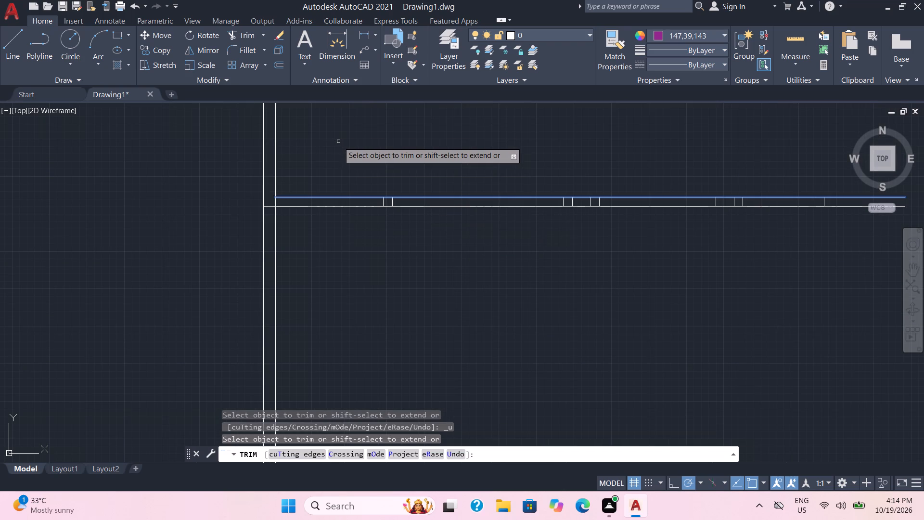
shift+click(315, 198)
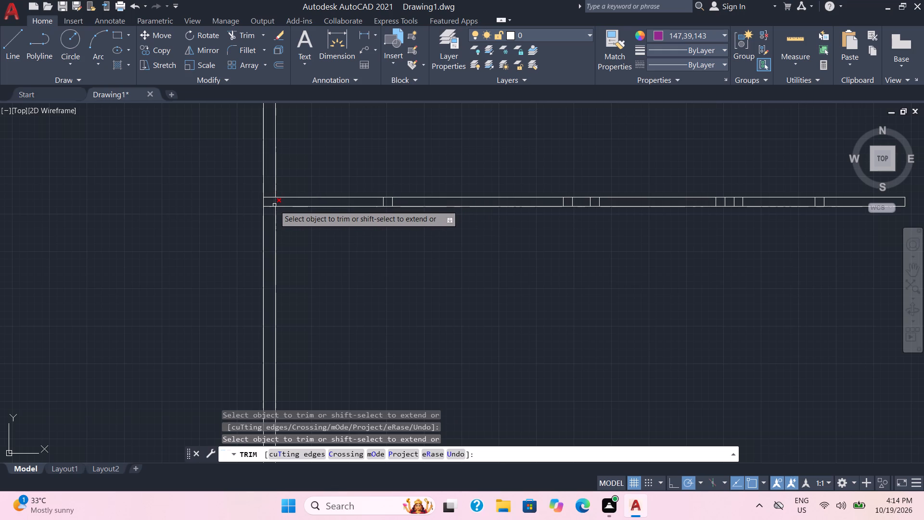
click(272, 208)
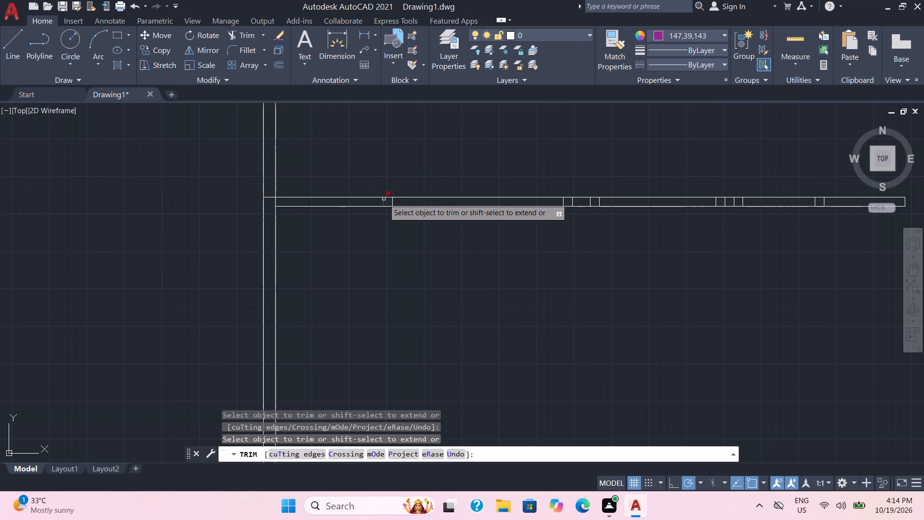
key(Escape)
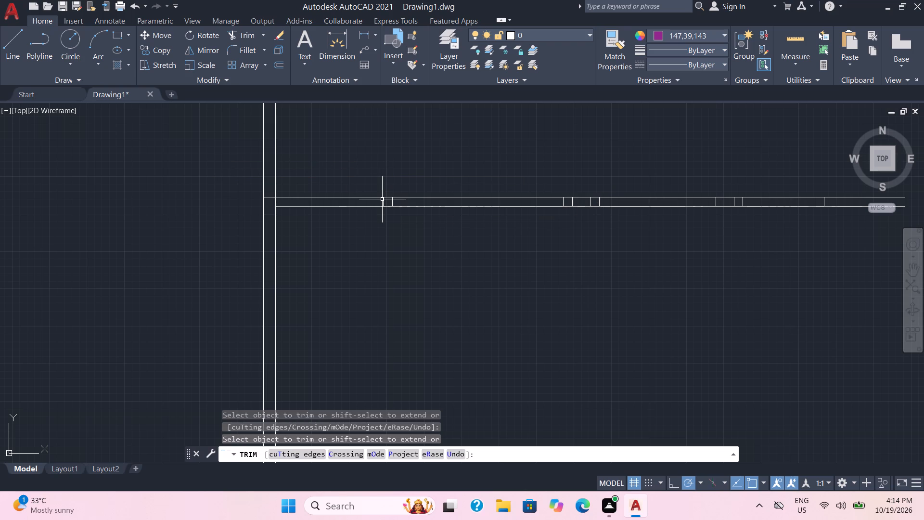
Offset the upper face line of the horizontal wall that meets the west outer wall 1' to the south.
key(o)
key(Return)
text(2')
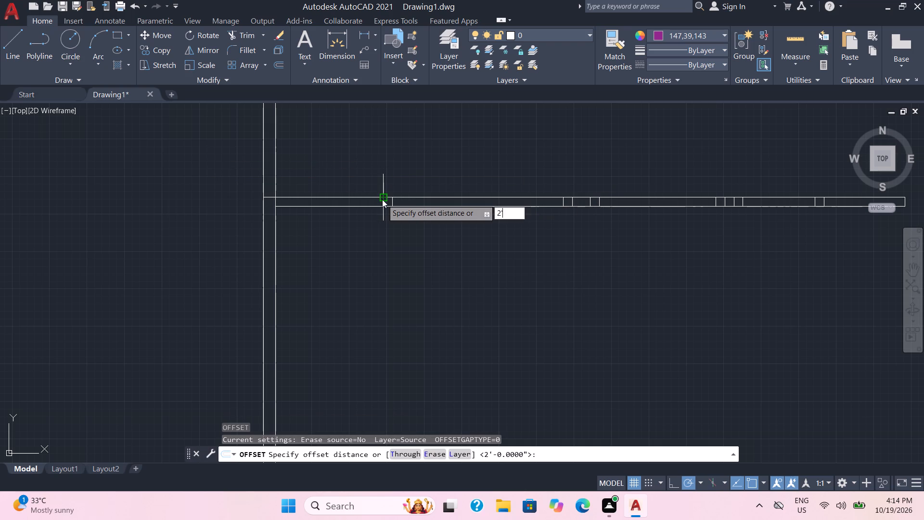
key(Return)
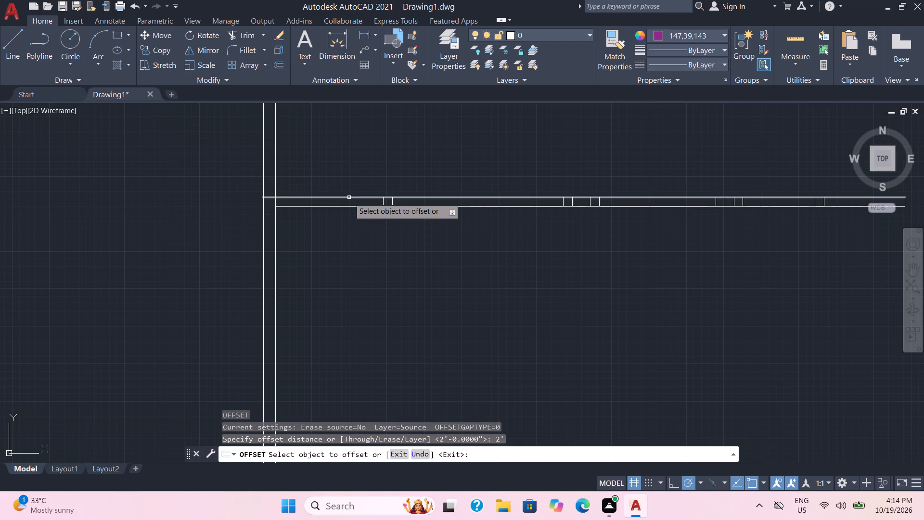
click(349, 197)
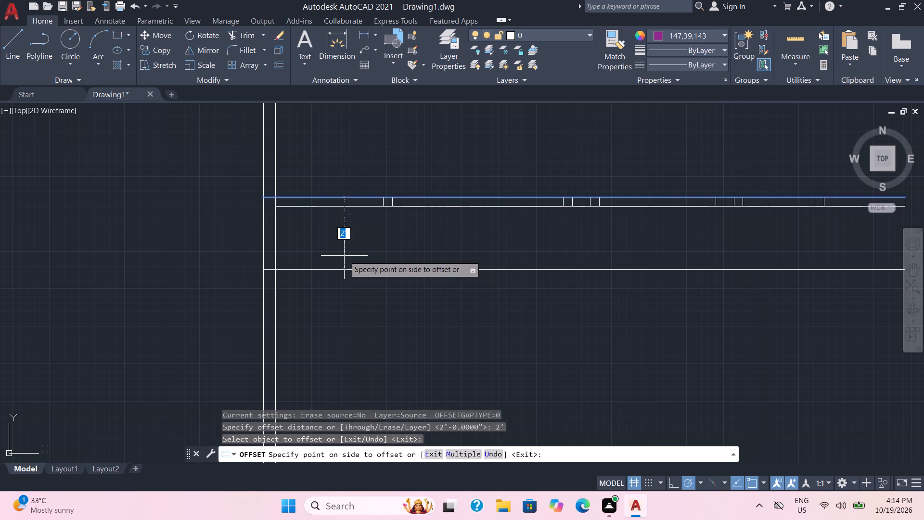
key(1)
key(apostrophe)
key(Return)
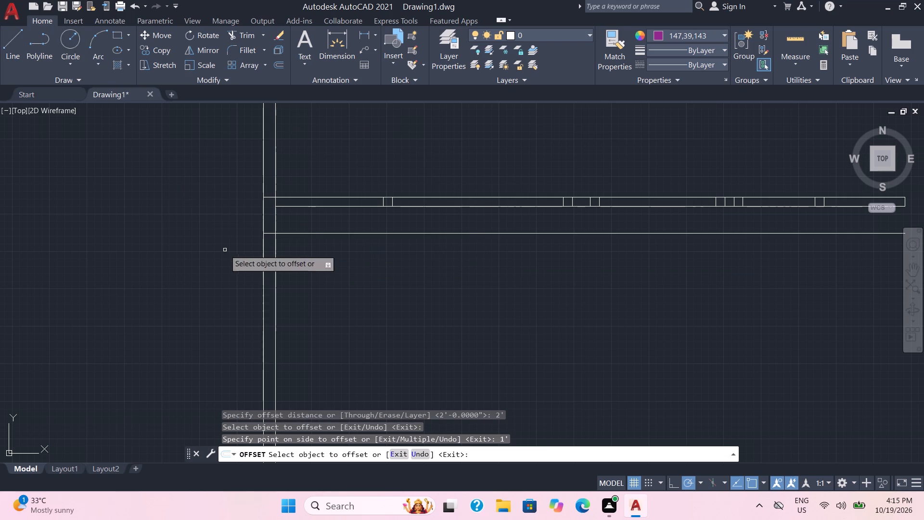
Offset the upper face line of the next horizontal wall to the south 1' southward.
scroll(358, 367, down, 1)
middle_drag(358, 367, 359, 344)
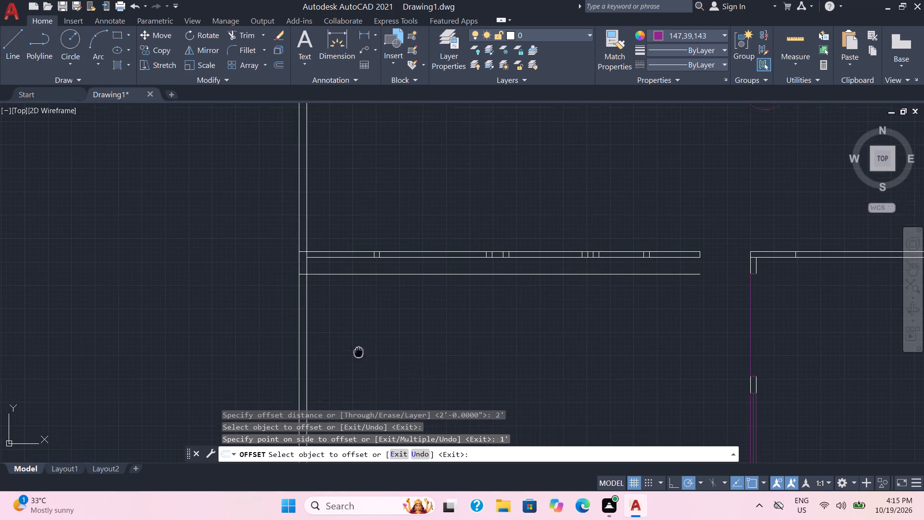
middle_drag(359, 344, 386, 213)
middle_drag(373, 389, 372, 239)
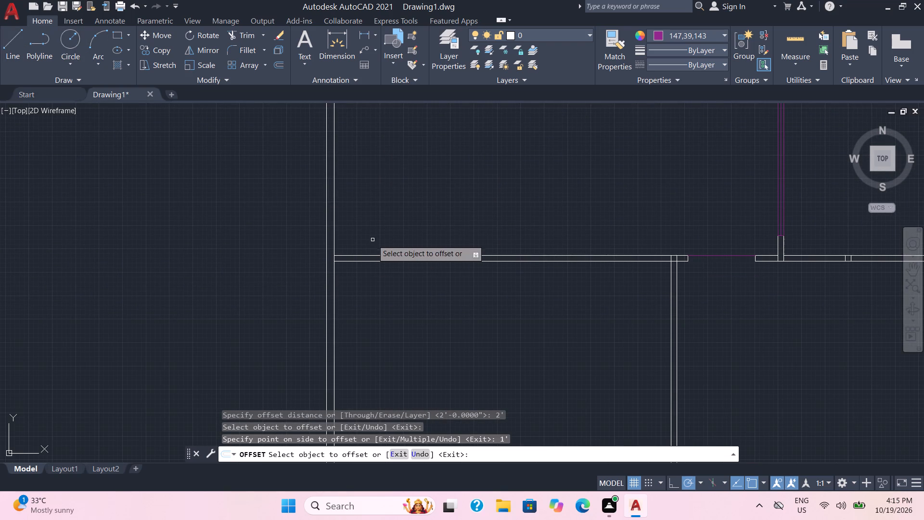
click(373, 255)
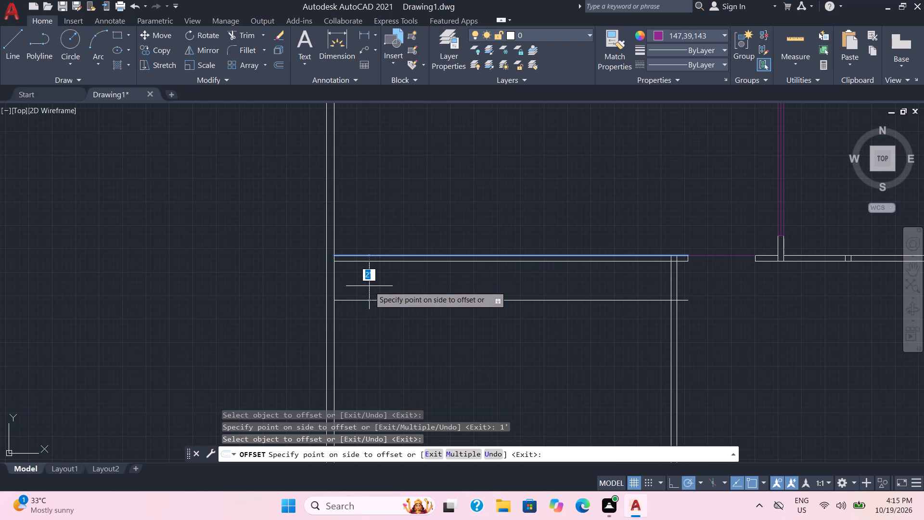
text(1')
key(Return)
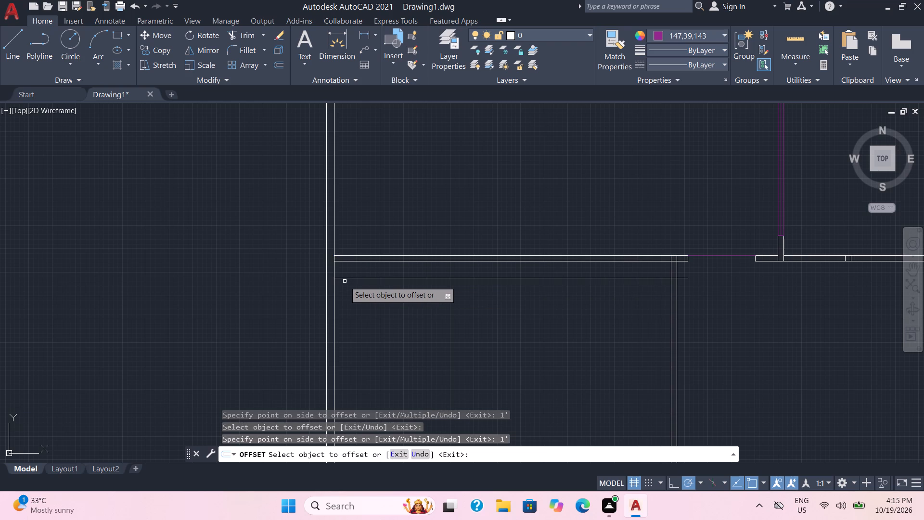
Extend the southern wall's 1' offset line and its upper face line to the west outer wall's outer face.
key(Escape)
text(tr)
key(Return)
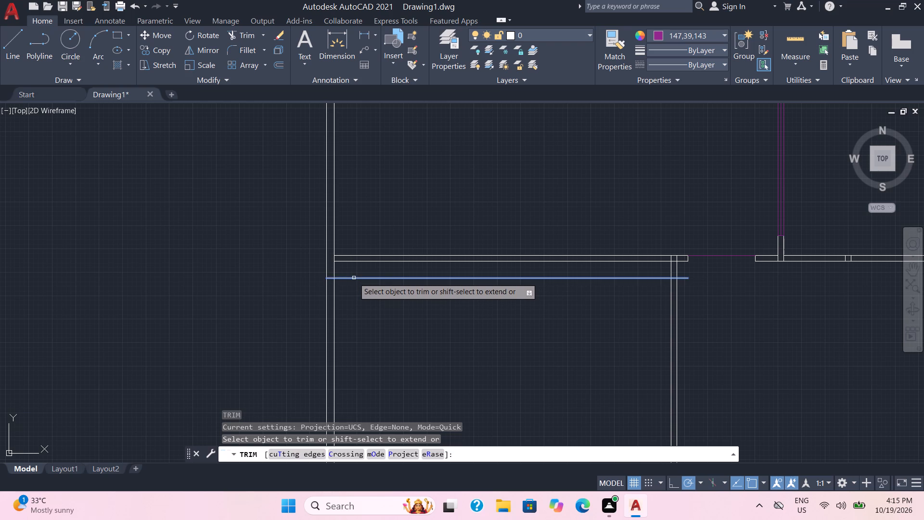
shift+click(354, 278)
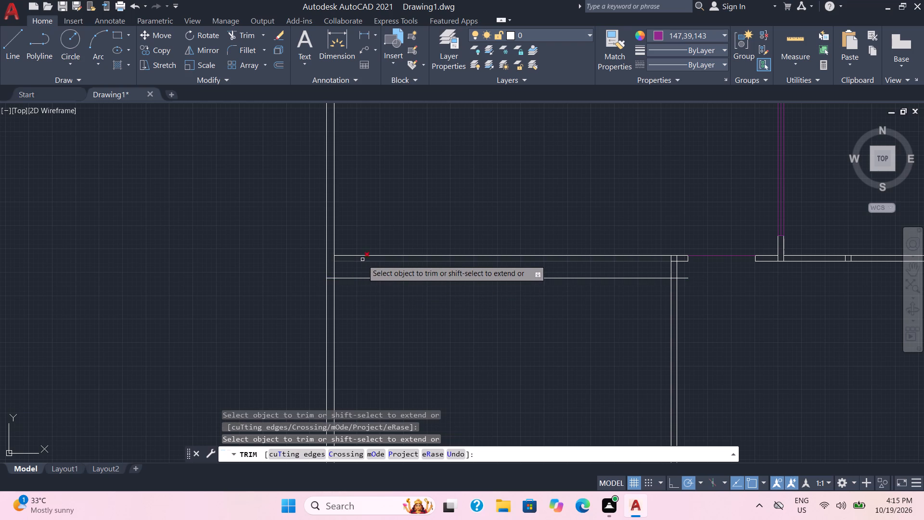
shift+click(364, 256)
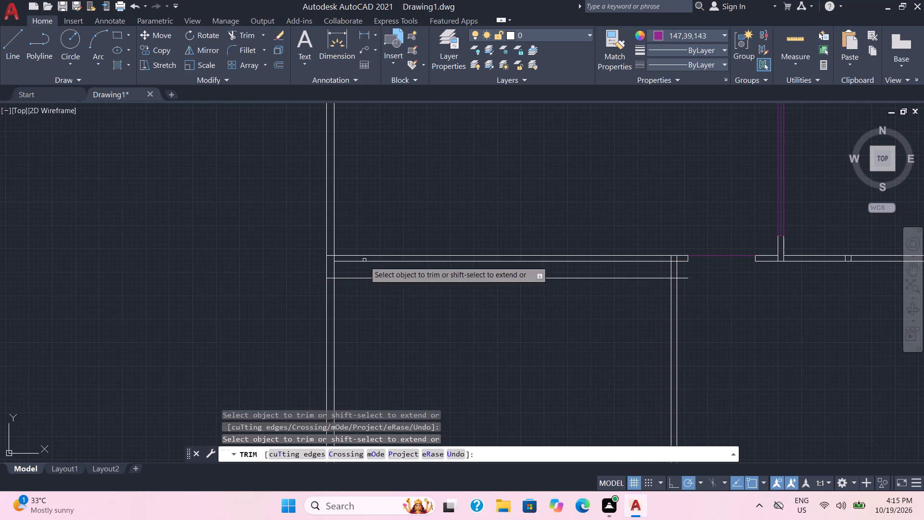
Trim both 1' offset lines where they run through the rooms east of the west outer wall's inner face.
click(373, 278)
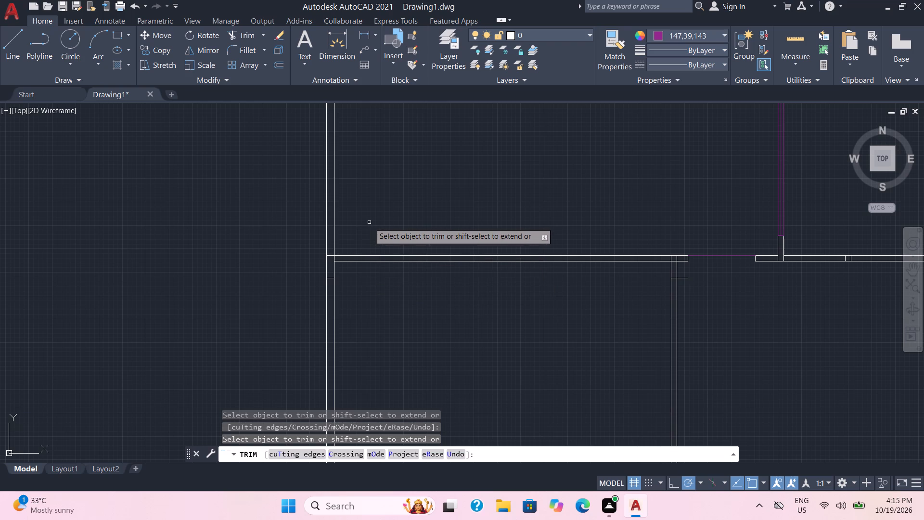
scroll(369, 222, down, 1)
middle_drag(369, 222, 385, 383)
scroll(369, 222, down, 1)
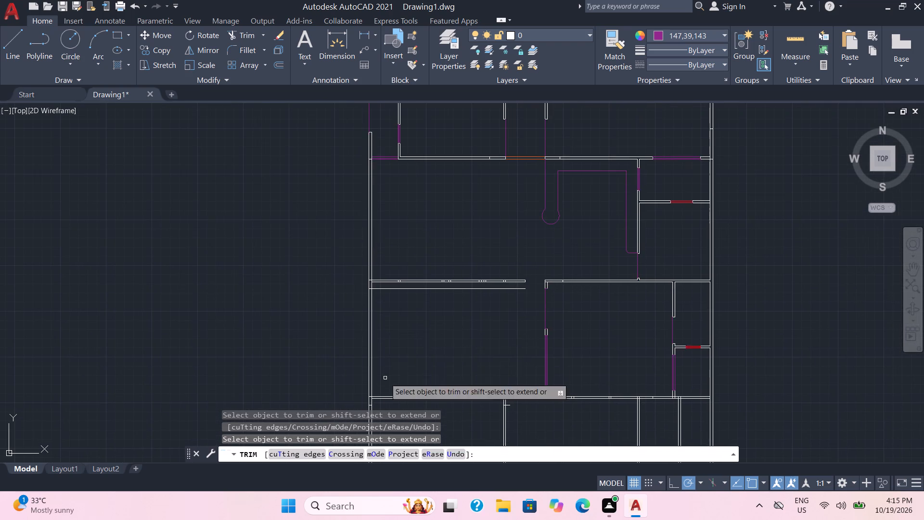
scroll(394, 330, up, 1)
drag(397, 264, 397, 265)
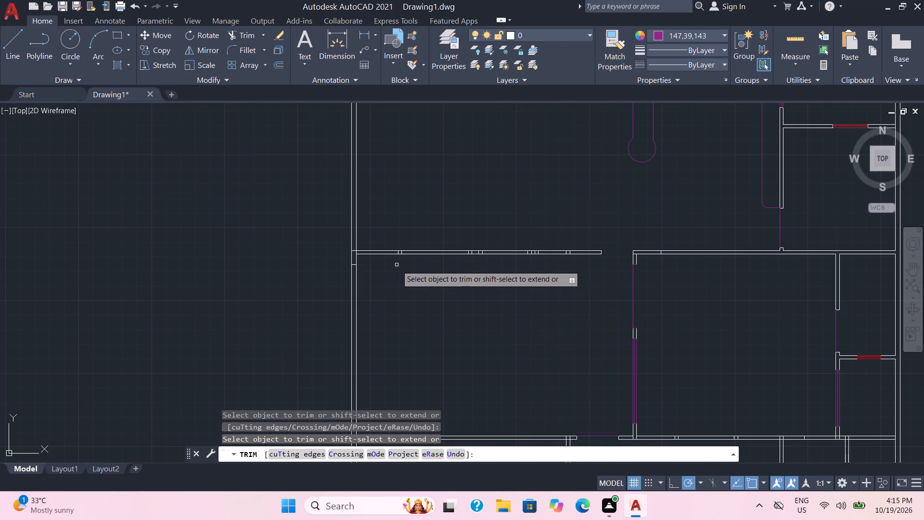
drag(397, 265, 395, 269)
scroll(438, 268, down, 1)
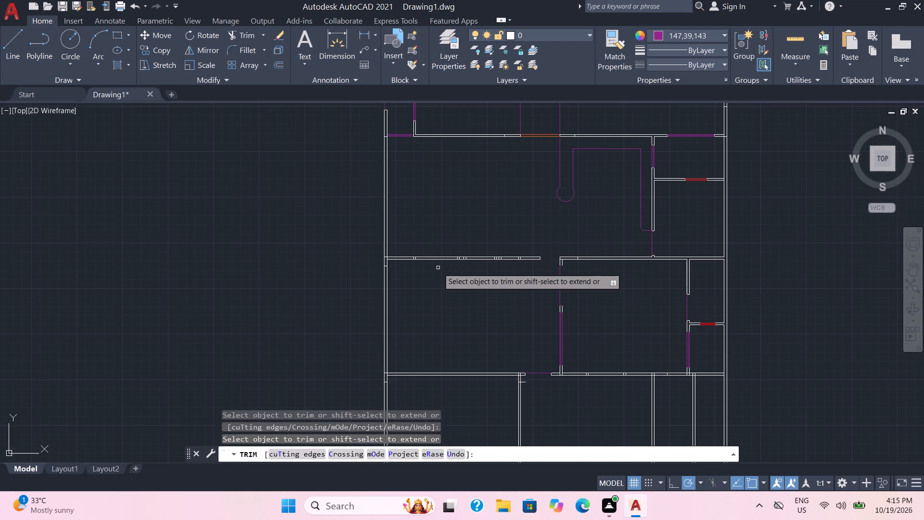
scroll(438, 272, up, 1)
middle_drag(440, 289, 433, 241)
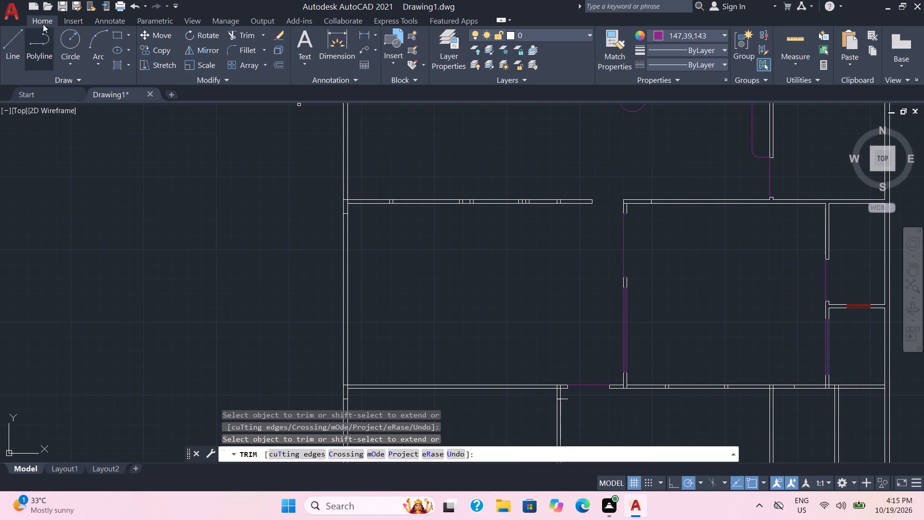
key(Escape)
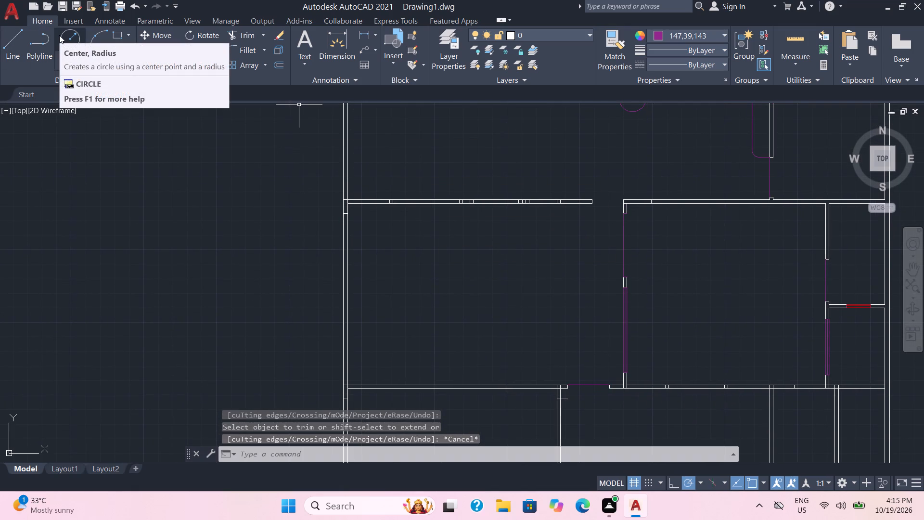
Offset the inner faces of the room's west, north and south walls 3' into the room between the two horizontal walls.
key(o)
key(Return)
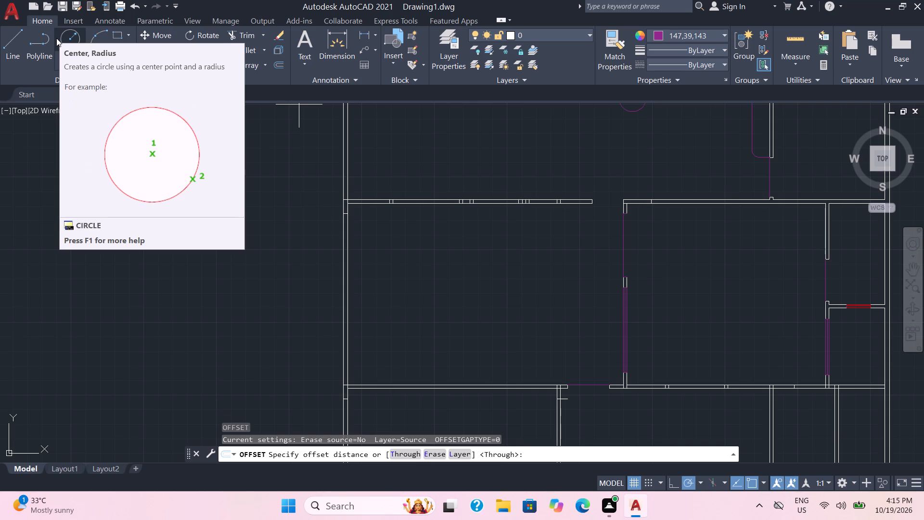
key(3)
key(apostrophe)
key(Return)
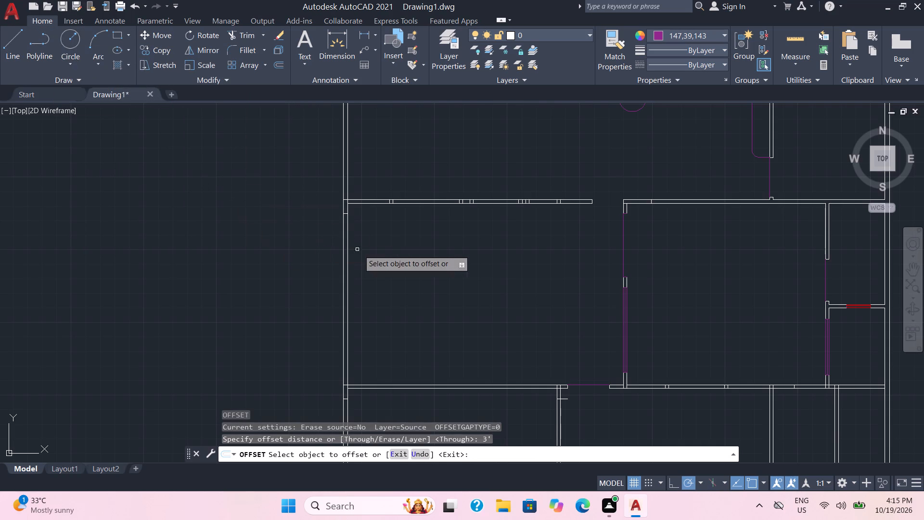
click(347, 279)
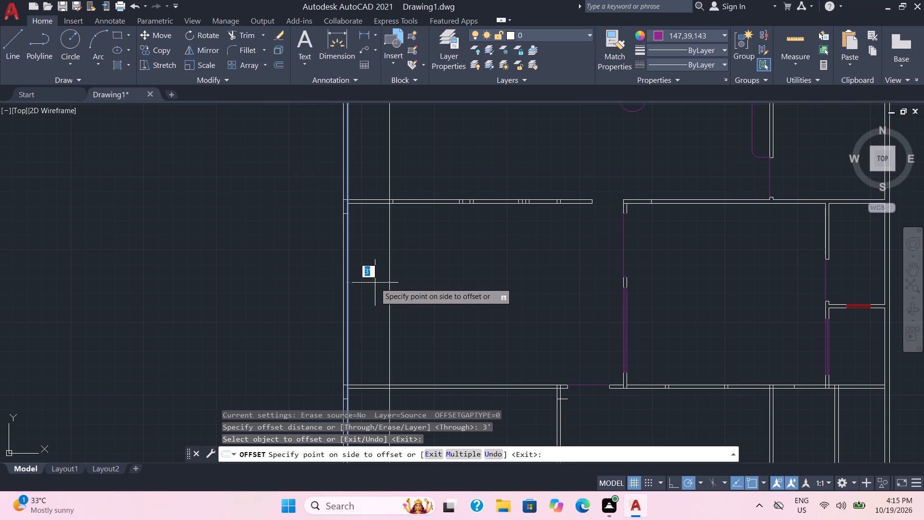
click(375, 283)
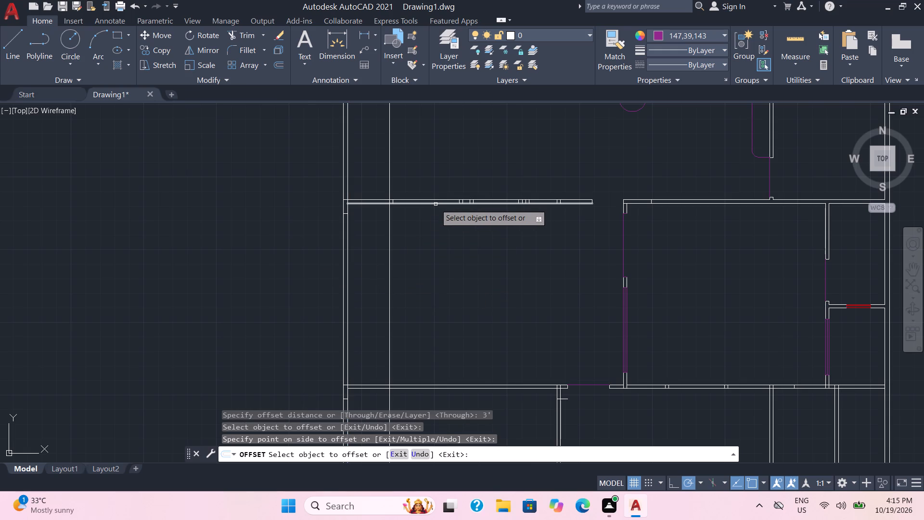
click(436, 204)
click(433, 232)
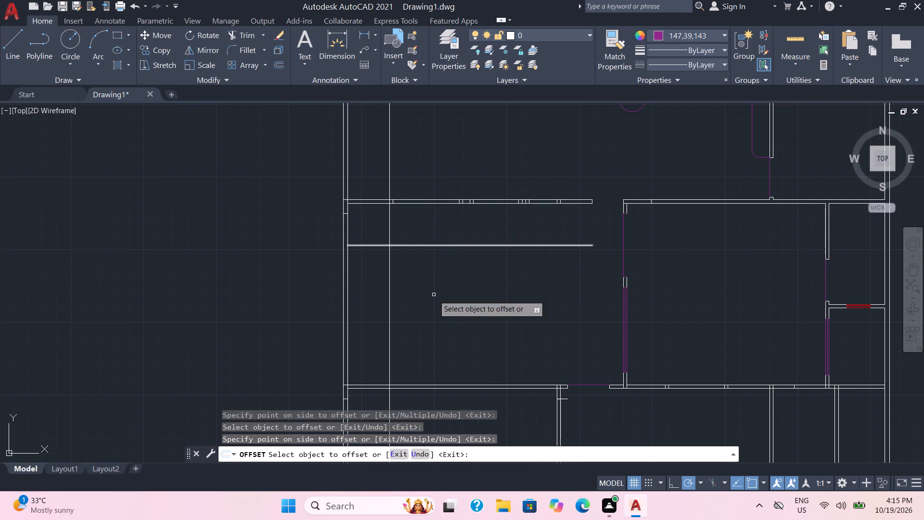
click(443, 384)
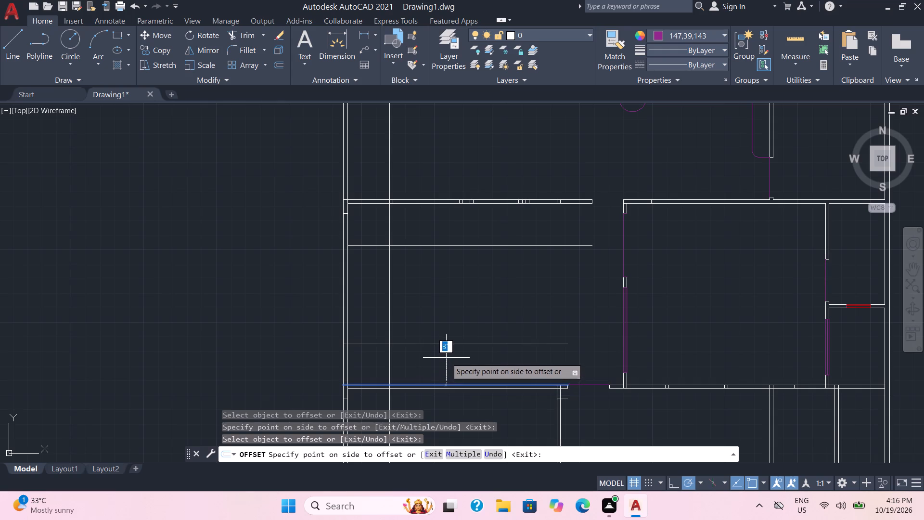
click(447, 357)
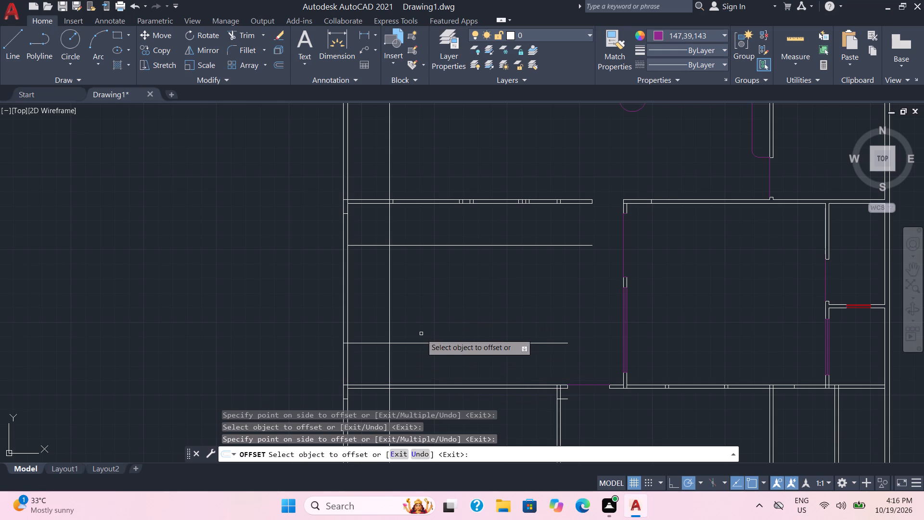
Offset the new vertical line inside the west outer wall 10" eastward.
click(389, 366)
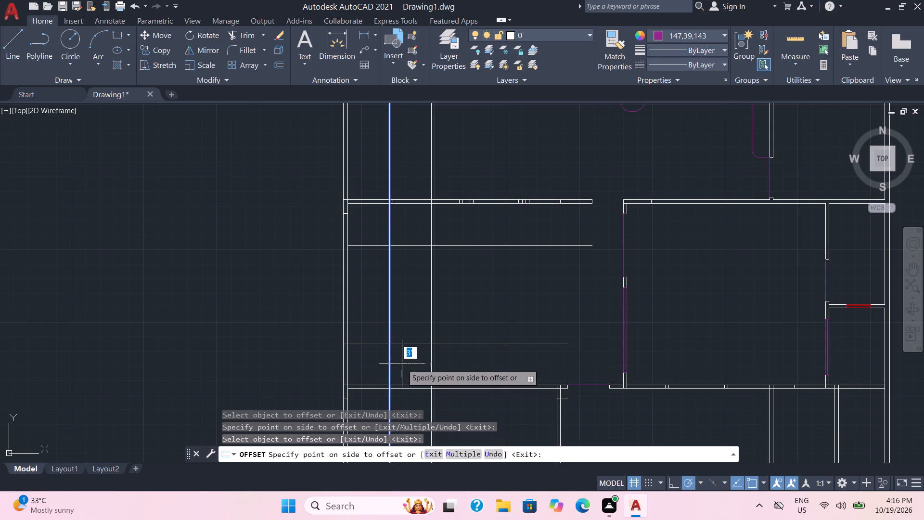
key(1)
key(0)
key(Return)
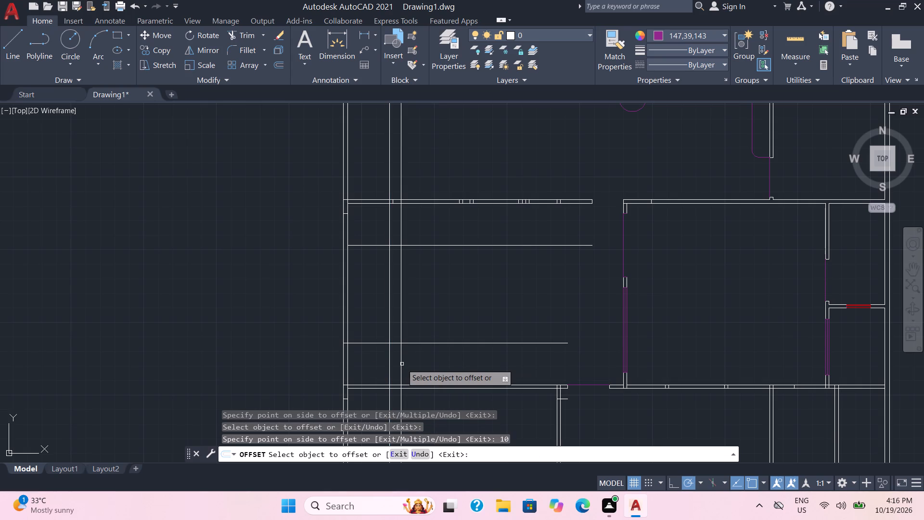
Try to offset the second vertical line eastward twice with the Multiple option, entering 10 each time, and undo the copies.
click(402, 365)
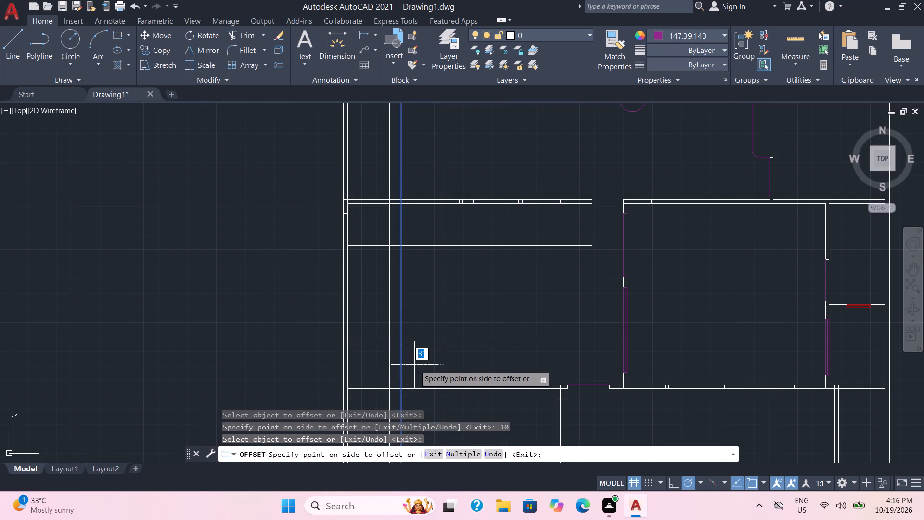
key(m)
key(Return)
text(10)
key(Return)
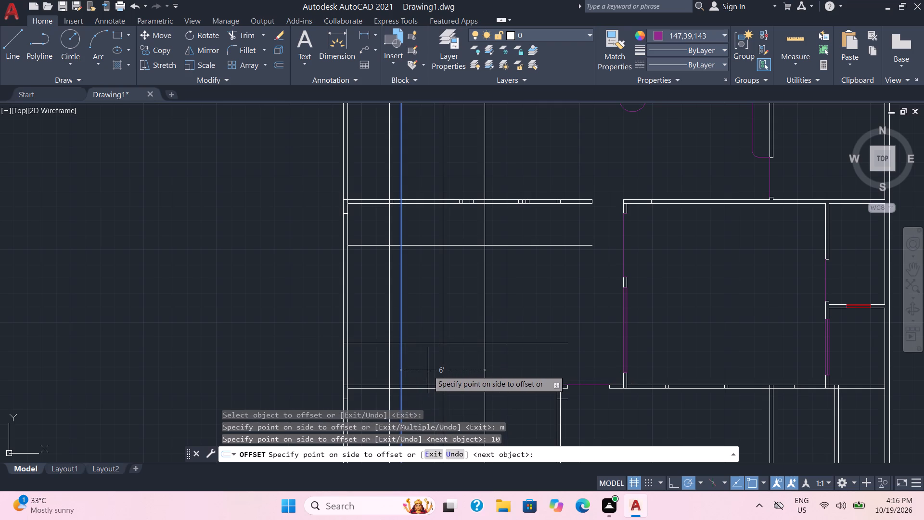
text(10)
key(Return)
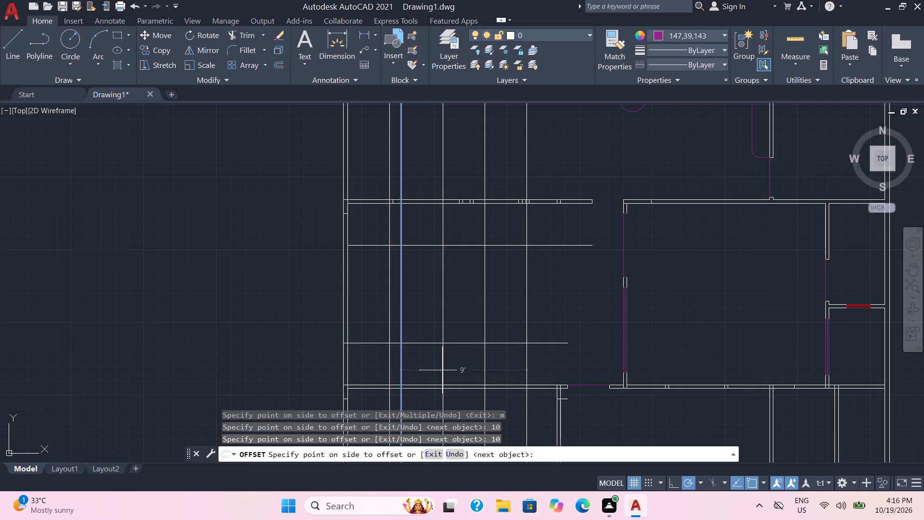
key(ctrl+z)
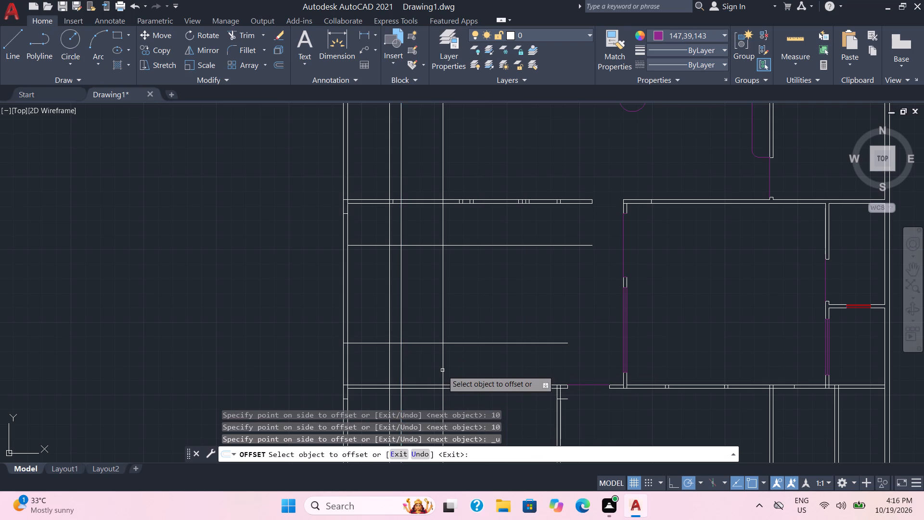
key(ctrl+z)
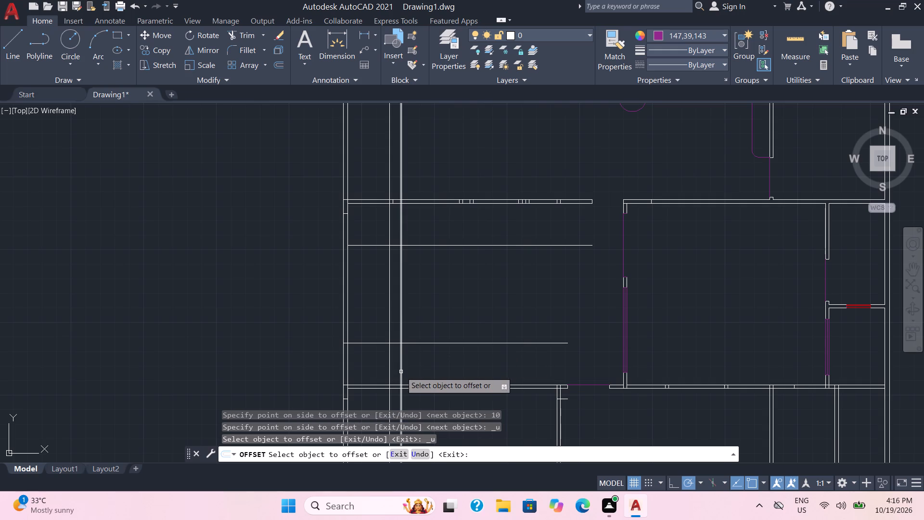
Offset the second vertical line once to the east at the 3' distance, entering 10 for the side point.
click(401, 372)
text(10)
key(Return)
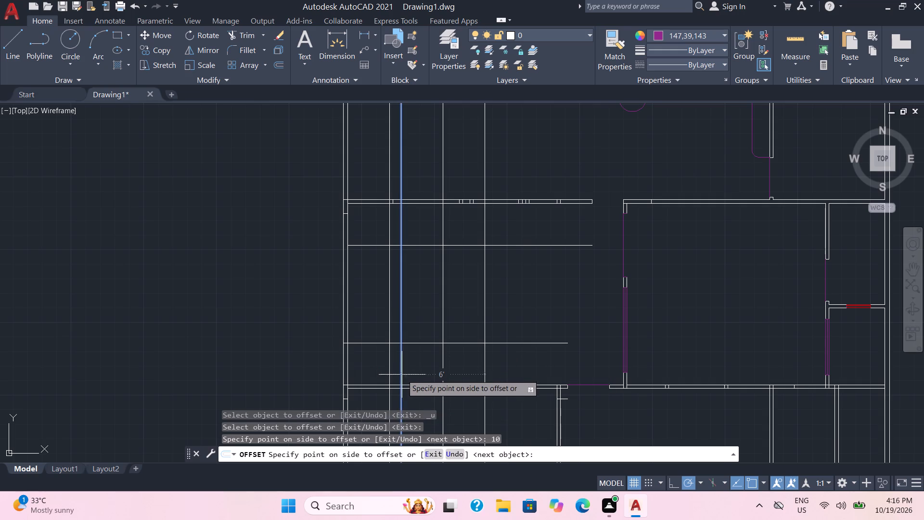
key(Return)
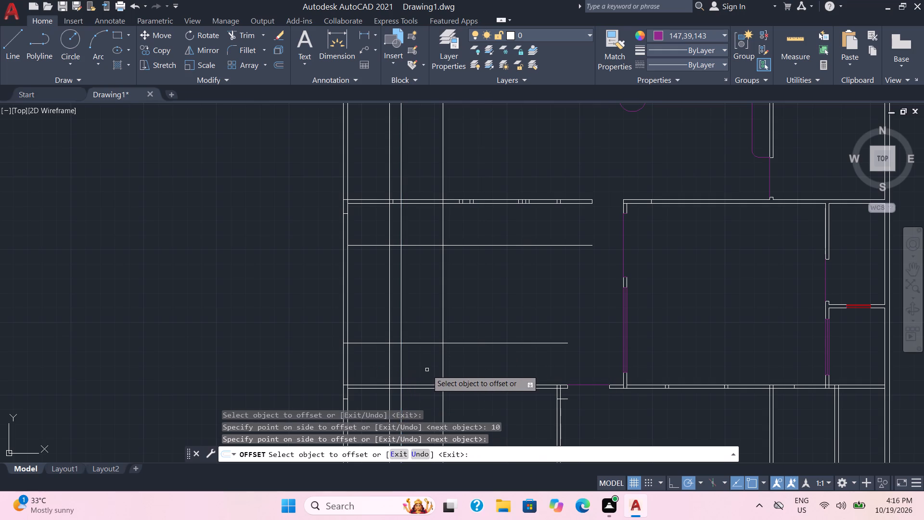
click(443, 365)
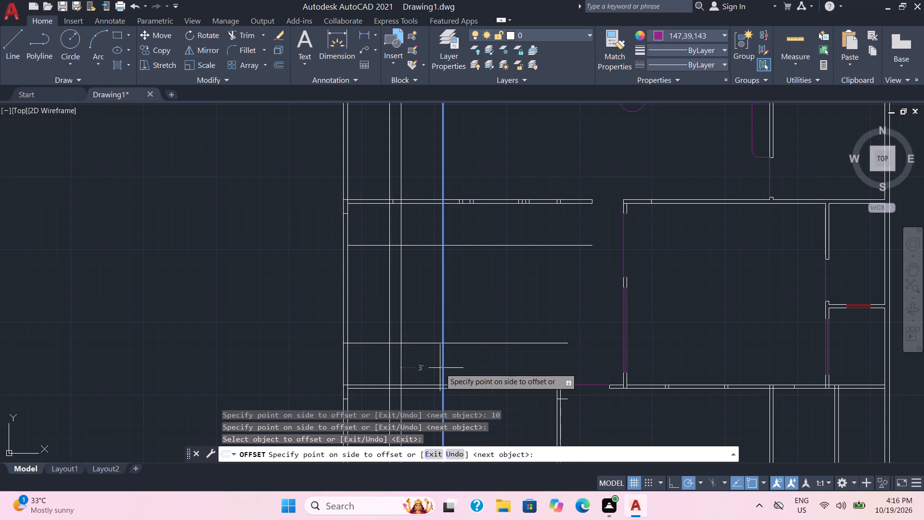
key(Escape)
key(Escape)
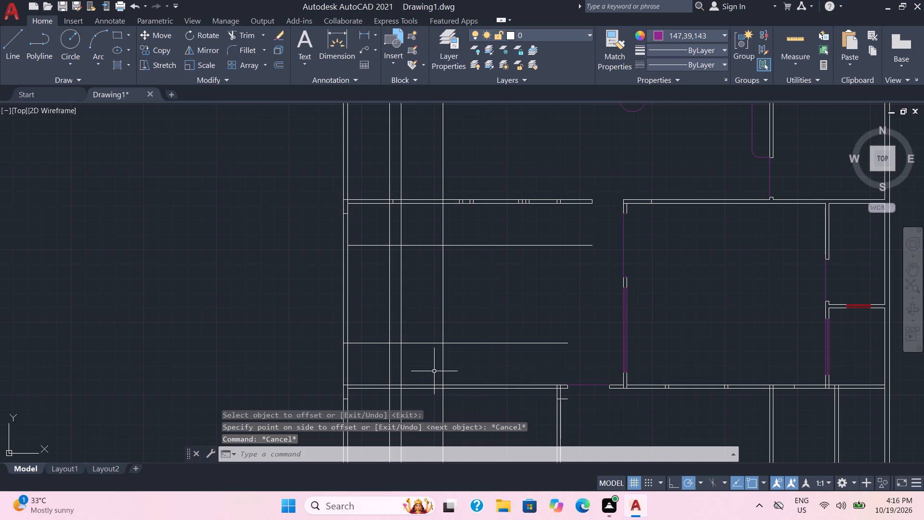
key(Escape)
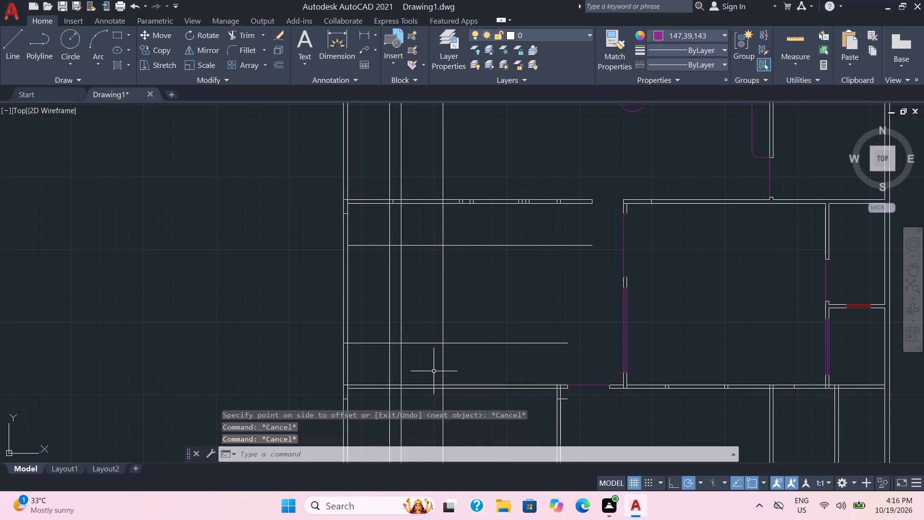
Offset the second vertical line inside the west outer wall once more, 10" eastward.
key(o)
key(Return)
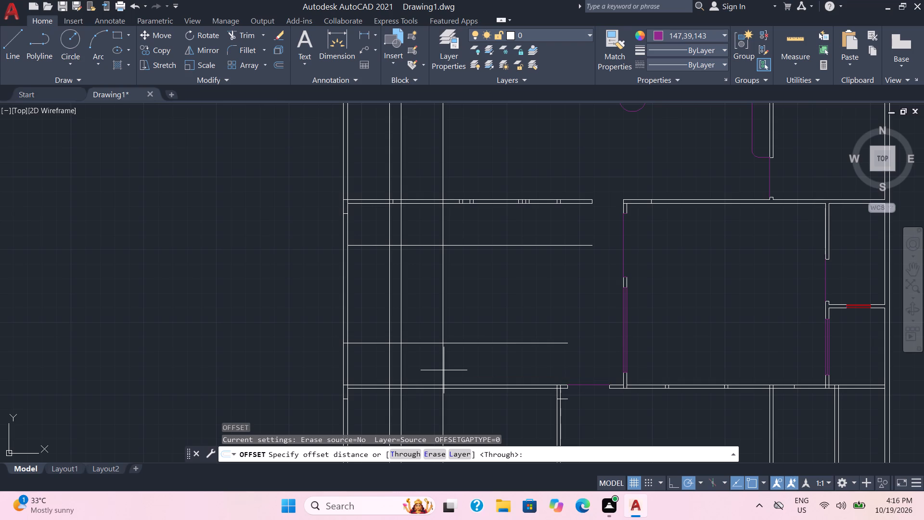
key(1)
key(0)
key(Return)
click(401, 372)
click(408, 371)
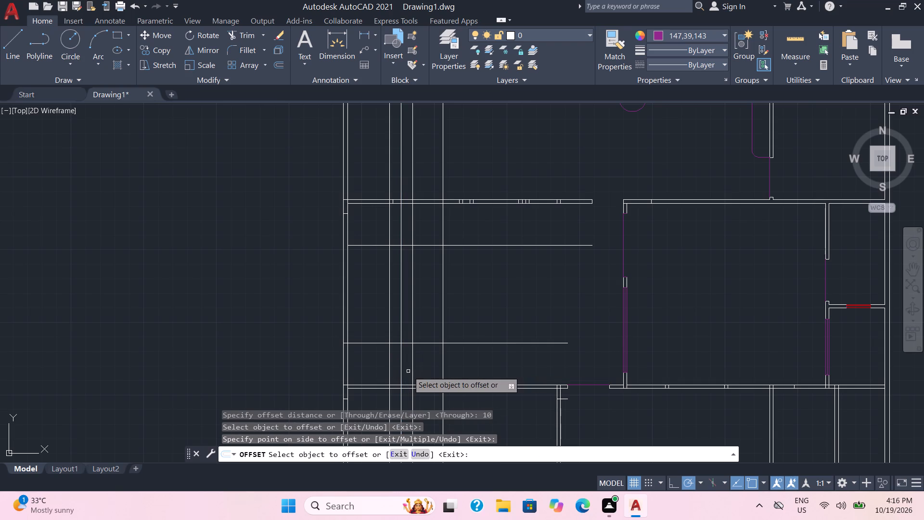
Offset the newest vertical line eastward five times at 10" spacing, using the Multiple option.
click(413, 376)
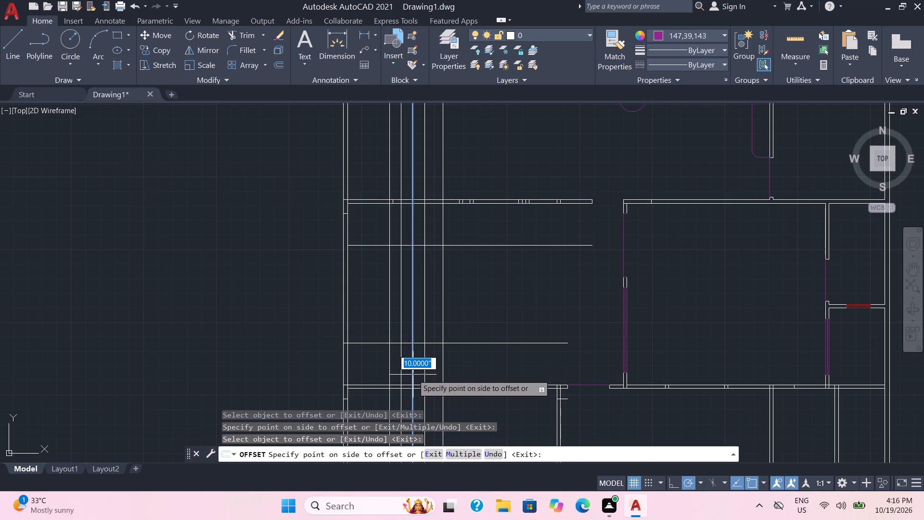
key(m)
key(Return)
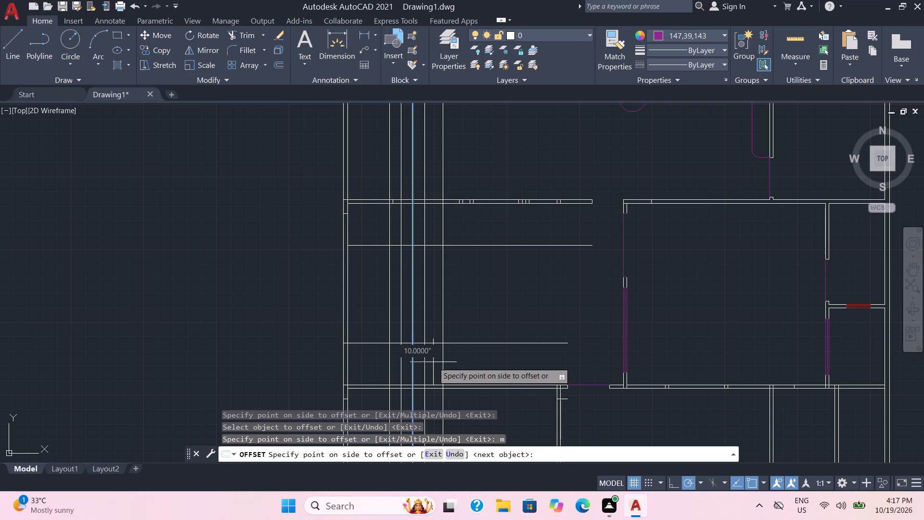
click(437, 374)
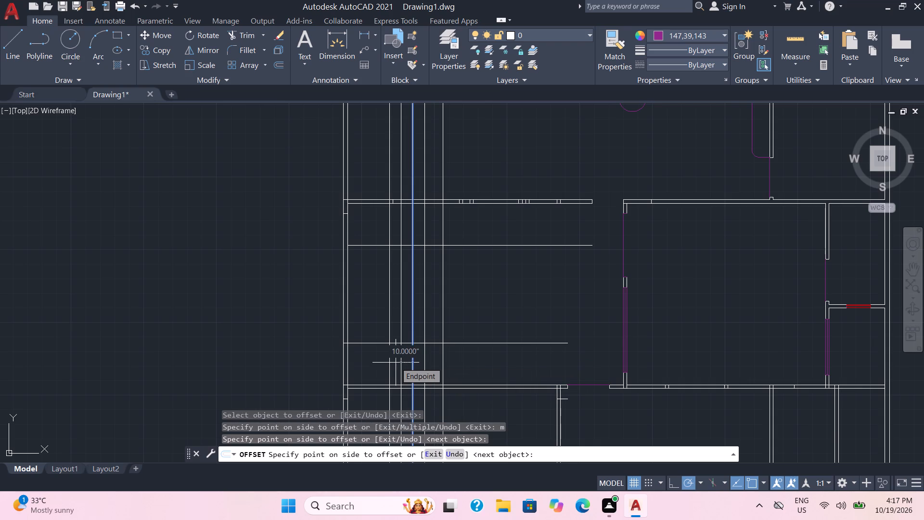
click(422, 369)
click(445, 364)
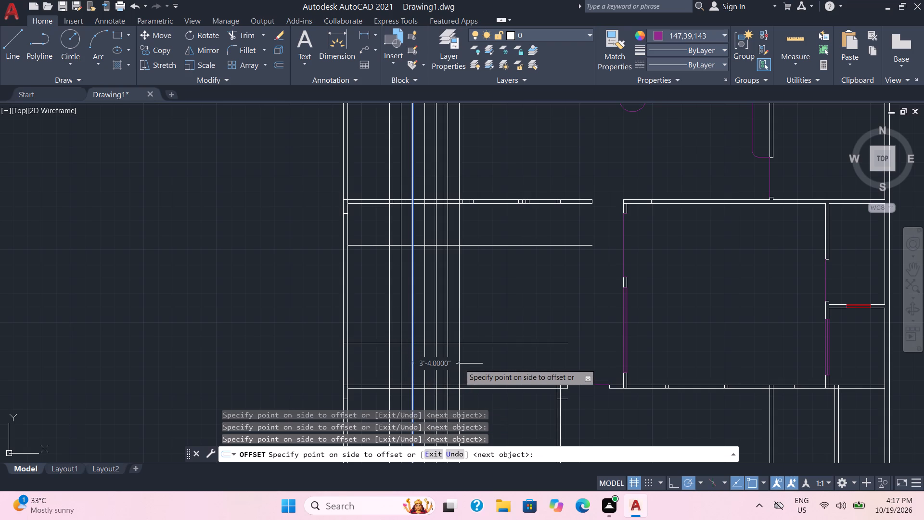
click(460, 364)
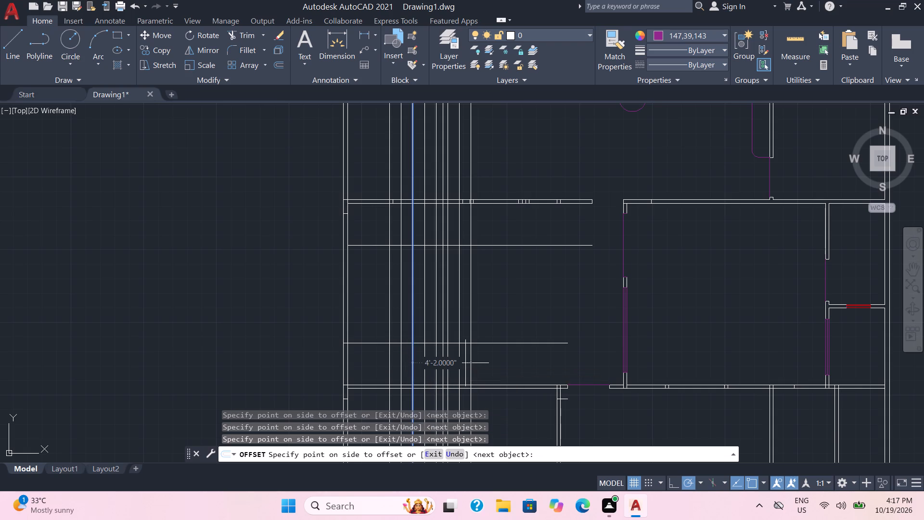
click(465, 363)
key(Escape)
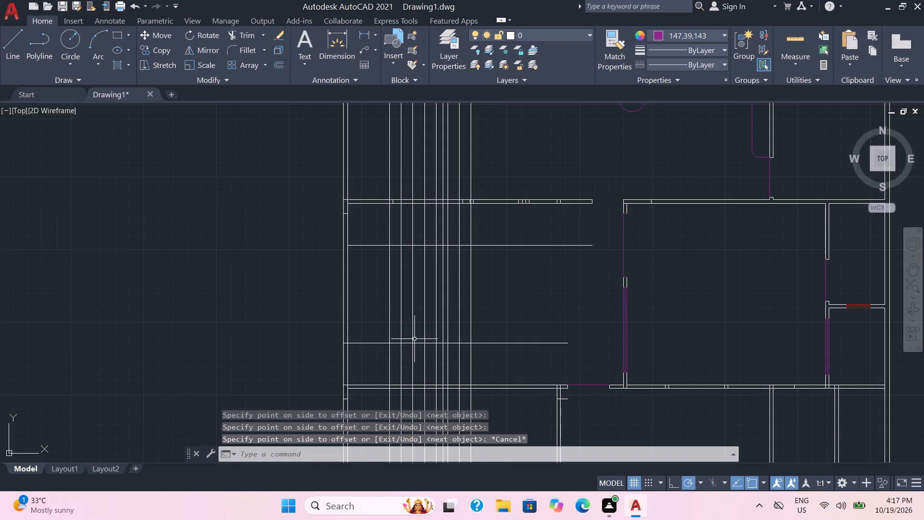
Offset the room's lower horizontal line 10" north, and offset that copy six more times northward at 10" with the Multiple option.
key(space)
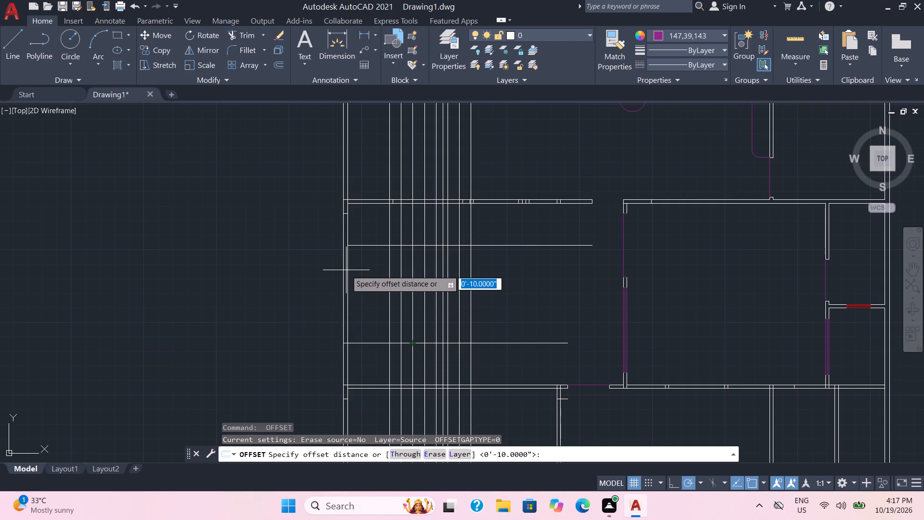
key(Return)
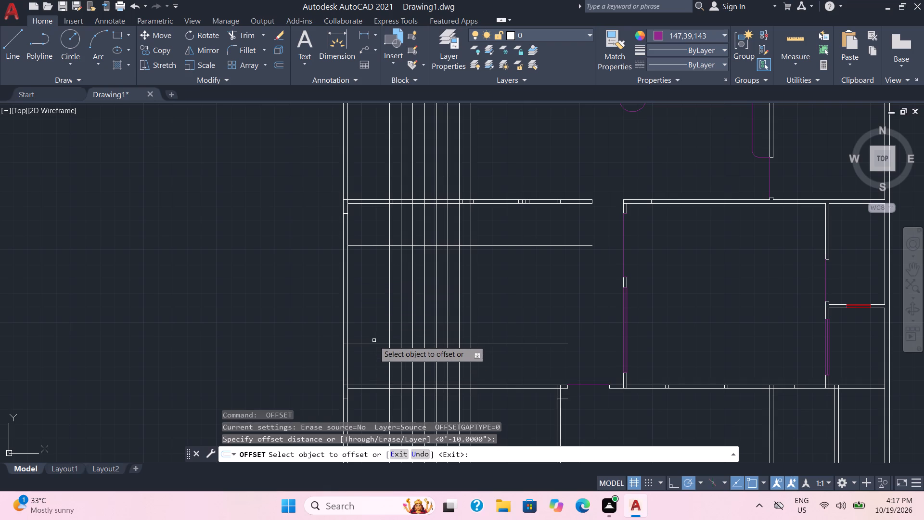
click(374, 343)
click(373, 334)
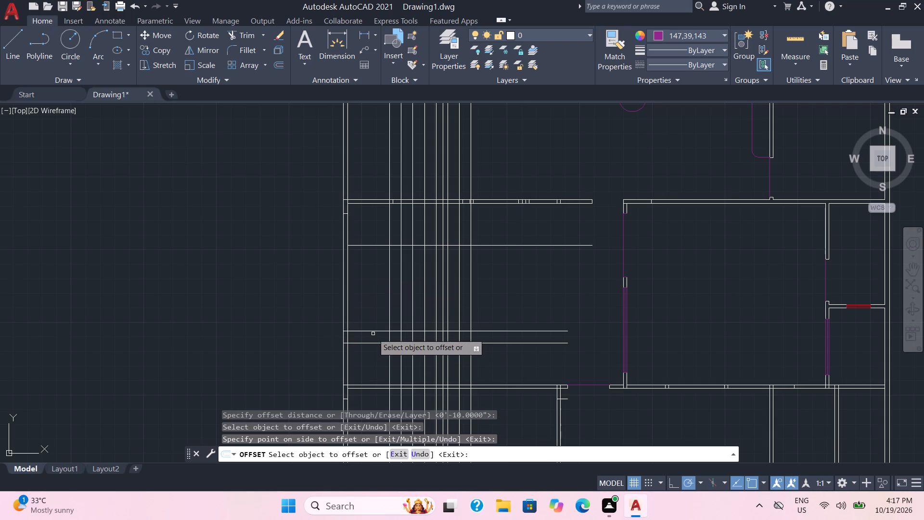
click(372, 331)
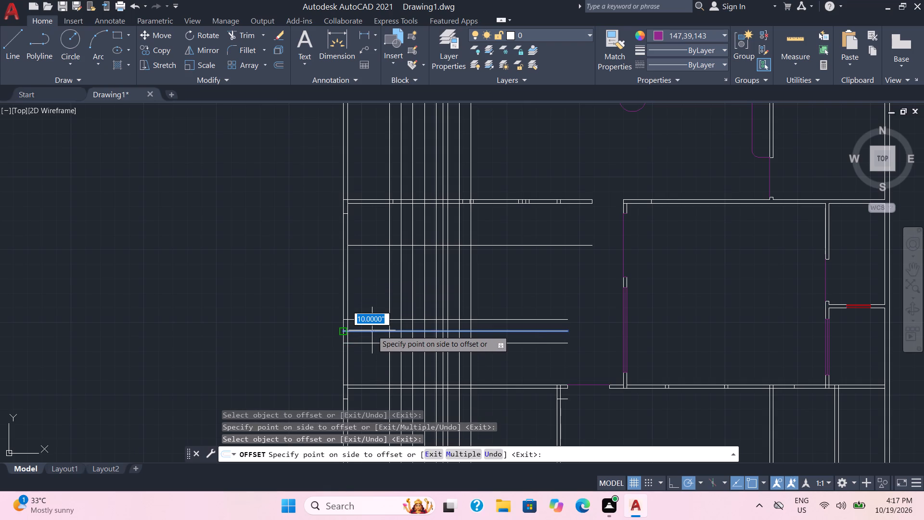
key(m)
key(Return)
click(370, 328)
click(370, 312)
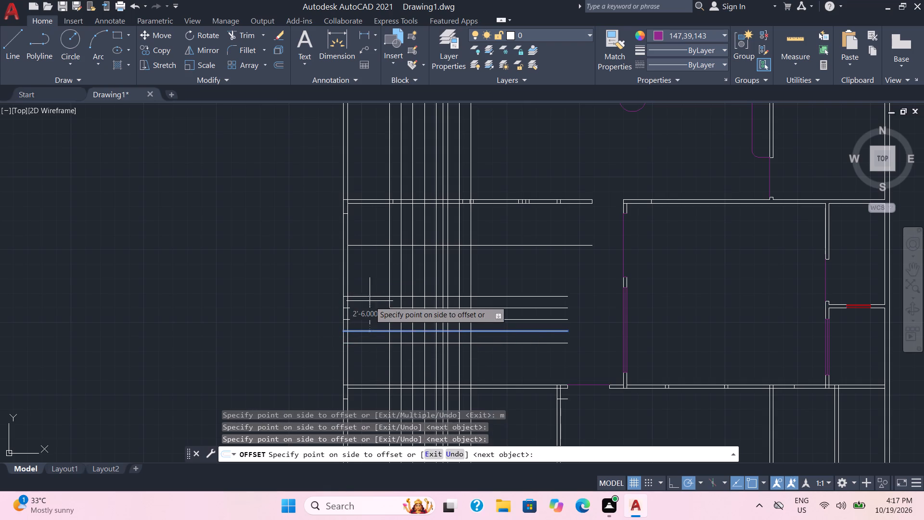
click(370, 299)
click(369, 285)
click(371, 273)
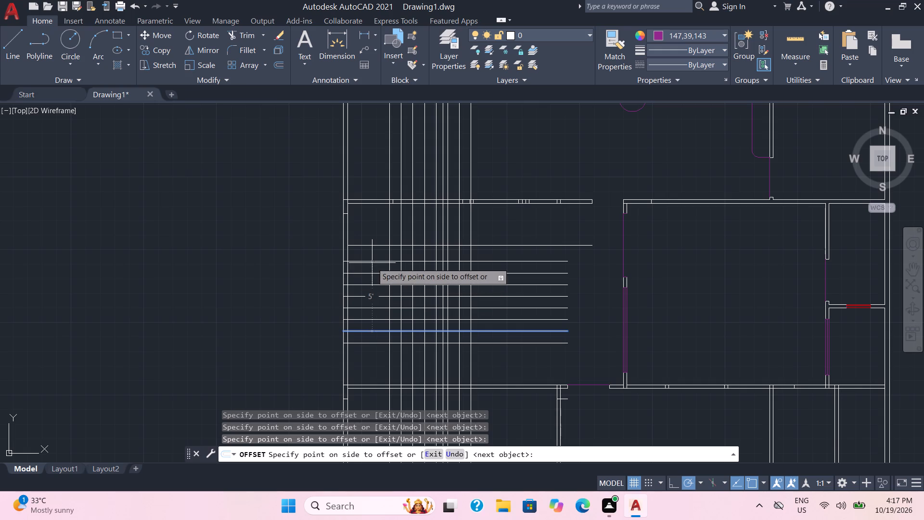
click(372, 259)
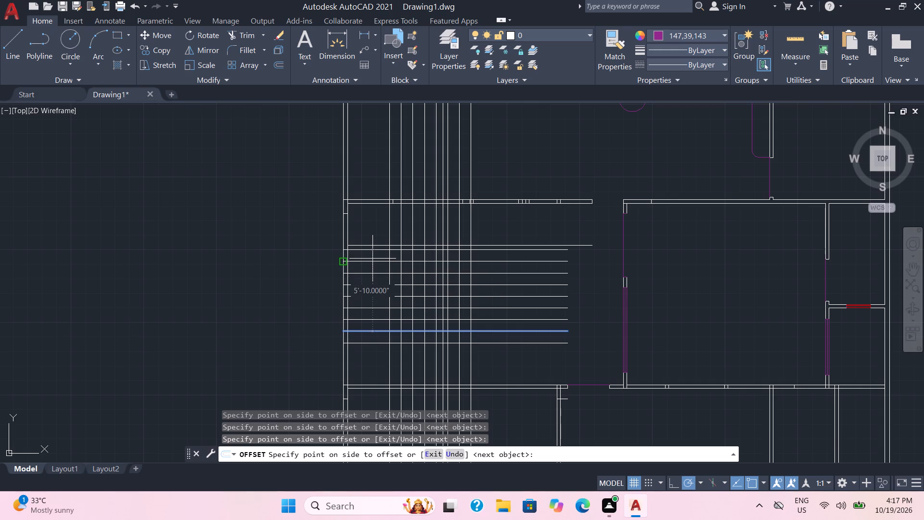
key(Escape)
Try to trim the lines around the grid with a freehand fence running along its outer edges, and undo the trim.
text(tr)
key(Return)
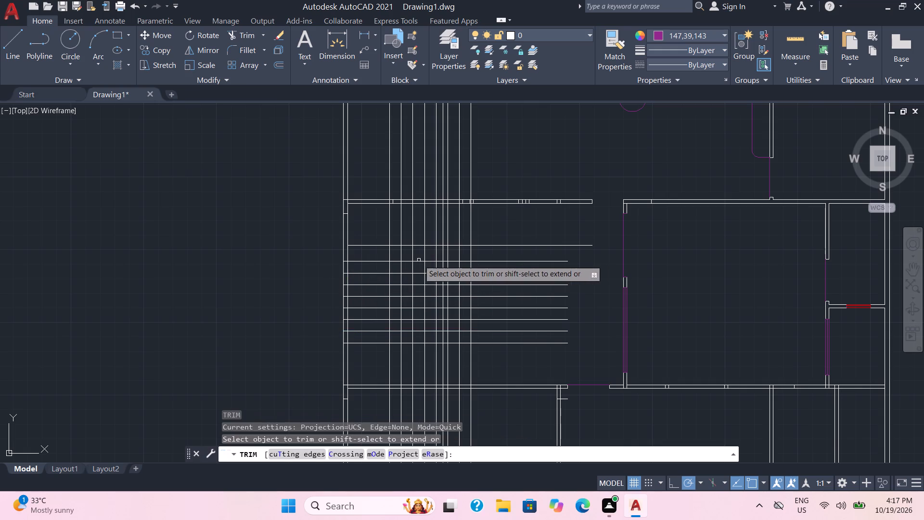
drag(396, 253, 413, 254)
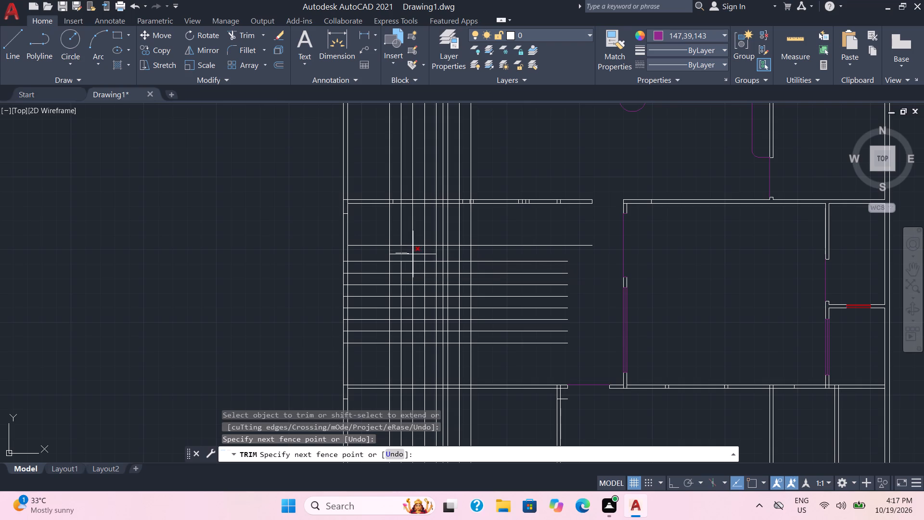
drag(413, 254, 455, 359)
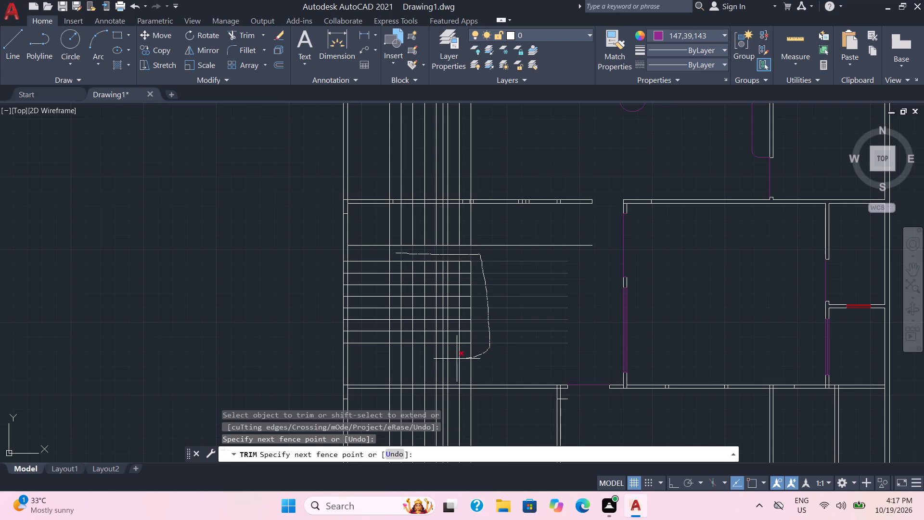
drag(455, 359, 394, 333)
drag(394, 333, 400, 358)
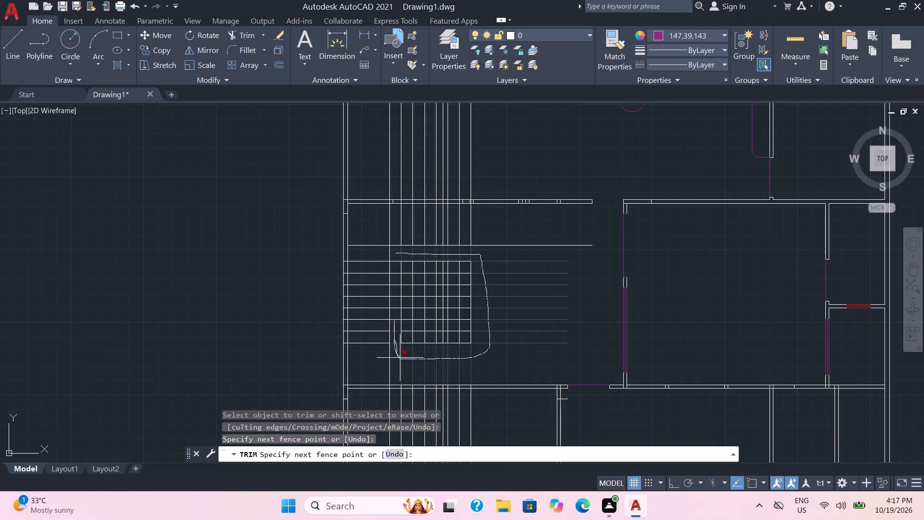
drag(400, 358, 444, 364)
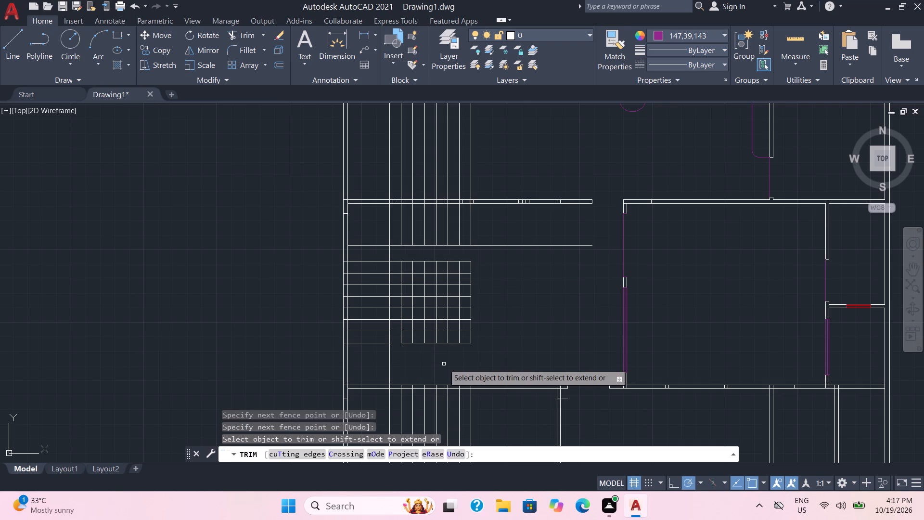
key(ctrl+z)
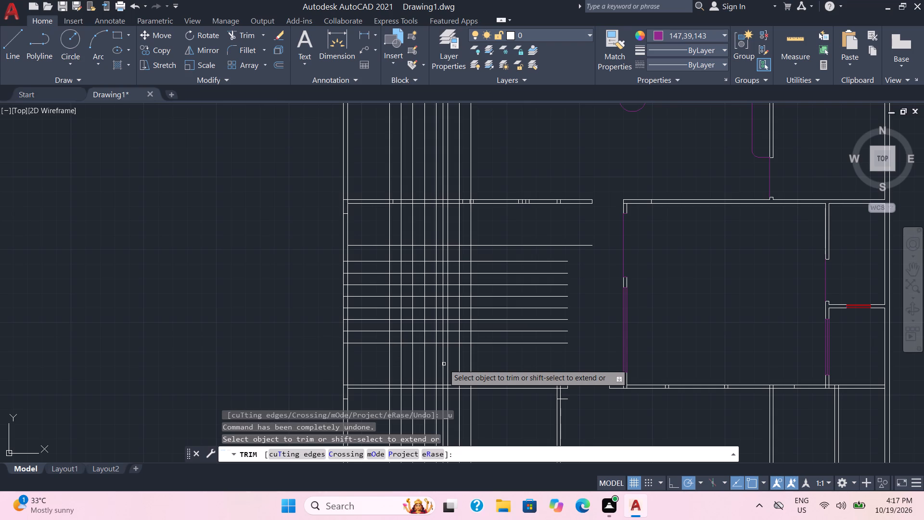
Trim the line segments around the grid, cutting the 10" strips west and south of it and the overhangs north and east.
drag(399, 338, 448, 340)
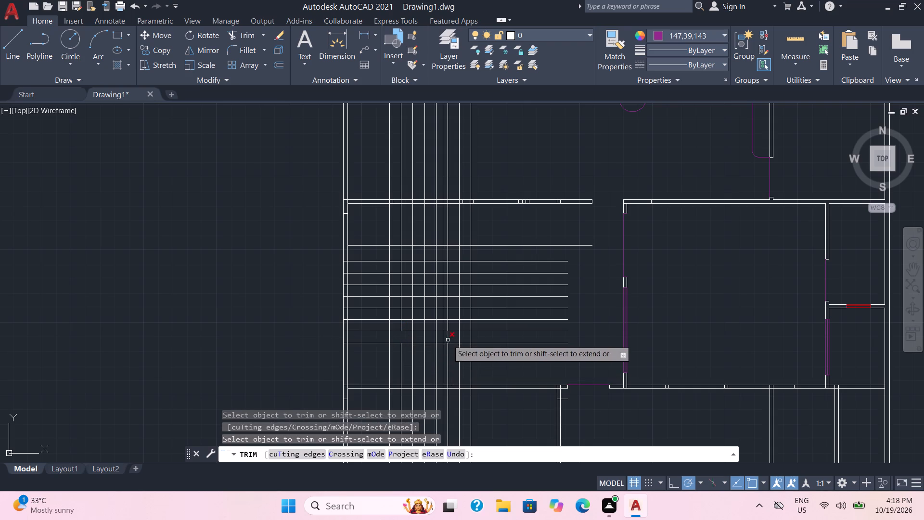
drag(448, 340, 472, 340)
drag(476, 334, 444, 335)
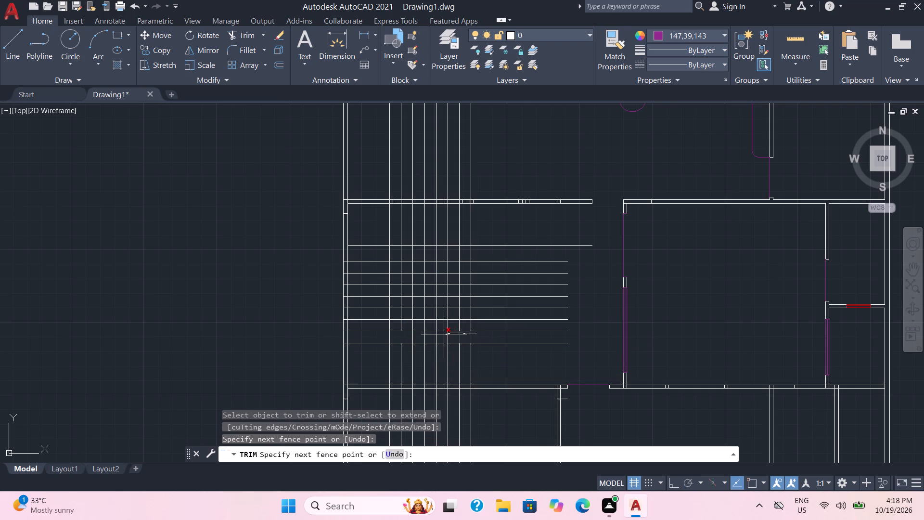
drag(444, 335, 392, 325)
drag(392, 325, 396, 257)
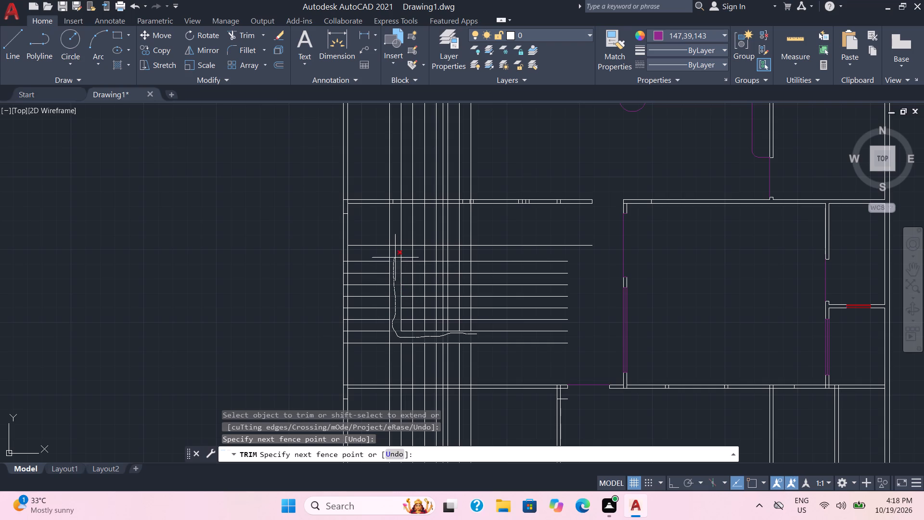
drag(396, 257, 480, 339)
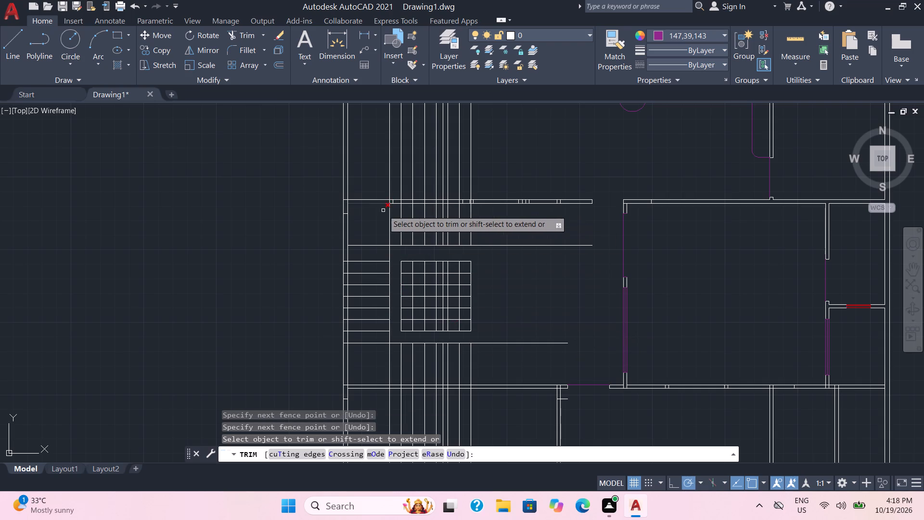
Trim the vertical offset lines between the west room's north wall and its upper horizontal line, and those south of the south wall.
drag(379, 221, 484, 227)
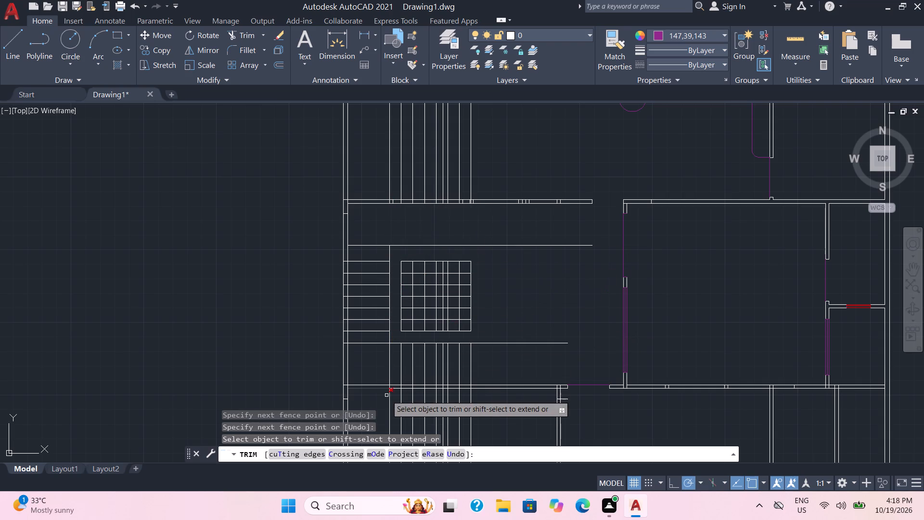
drag(383, 405, 474, 409)
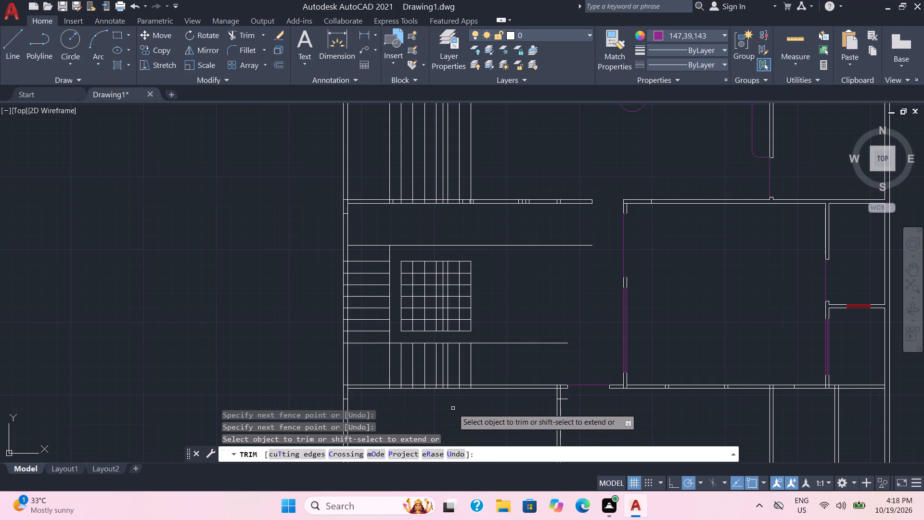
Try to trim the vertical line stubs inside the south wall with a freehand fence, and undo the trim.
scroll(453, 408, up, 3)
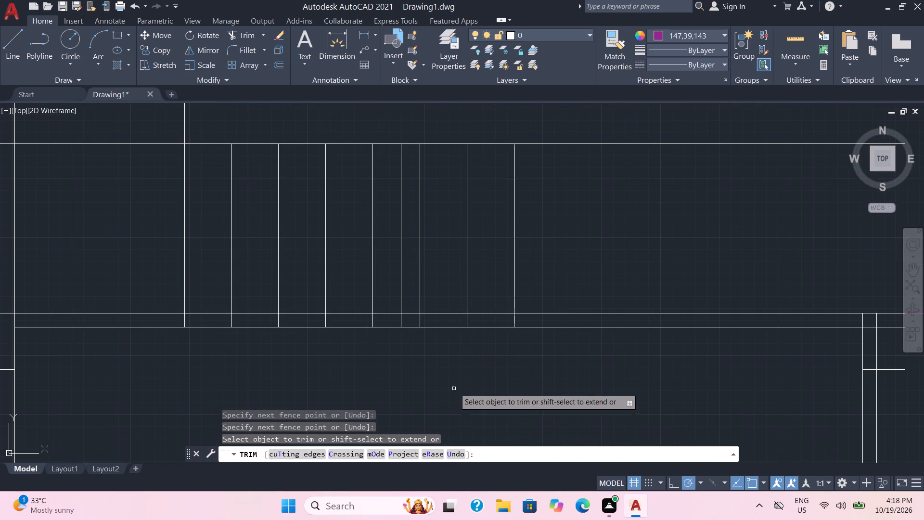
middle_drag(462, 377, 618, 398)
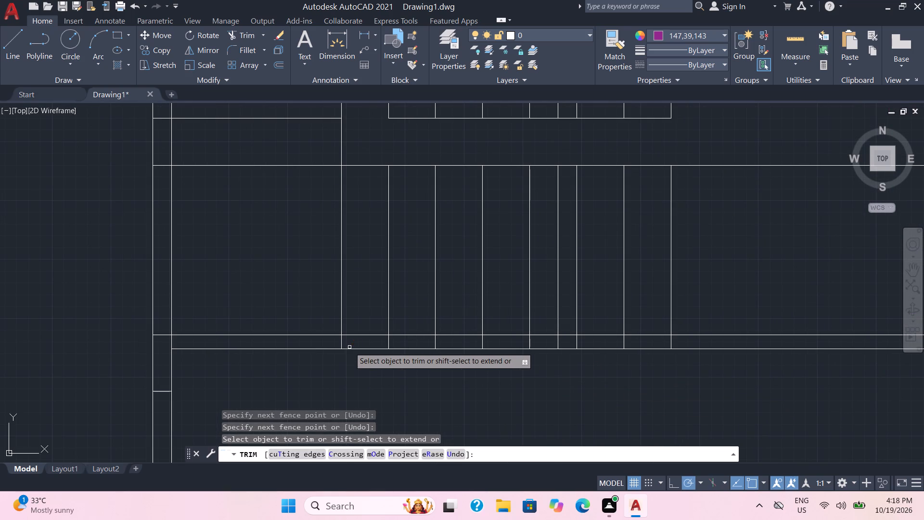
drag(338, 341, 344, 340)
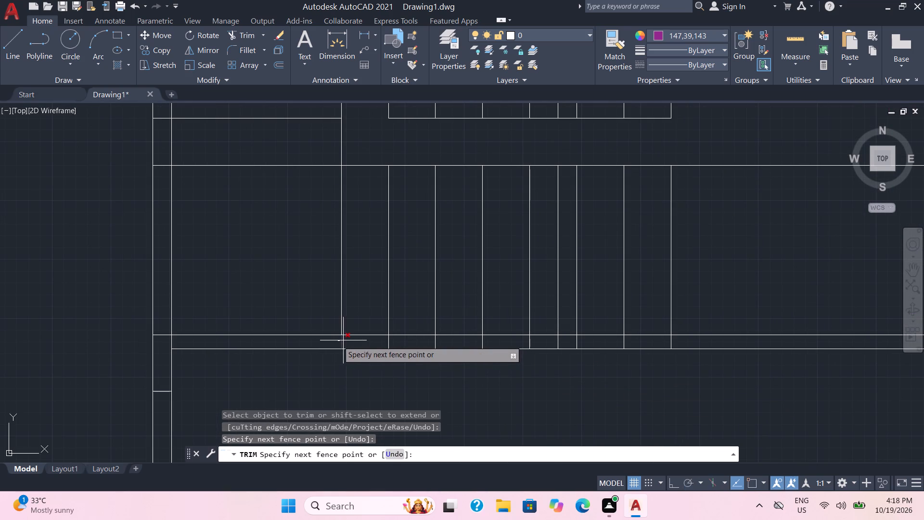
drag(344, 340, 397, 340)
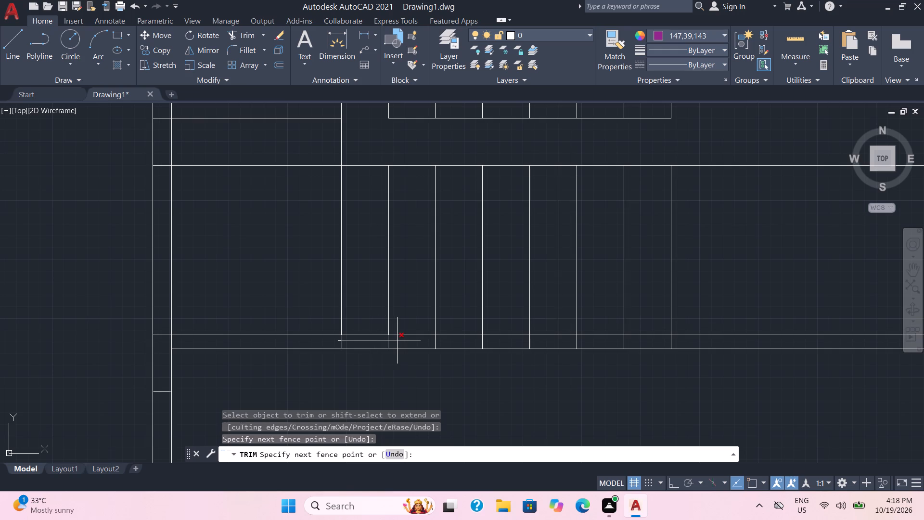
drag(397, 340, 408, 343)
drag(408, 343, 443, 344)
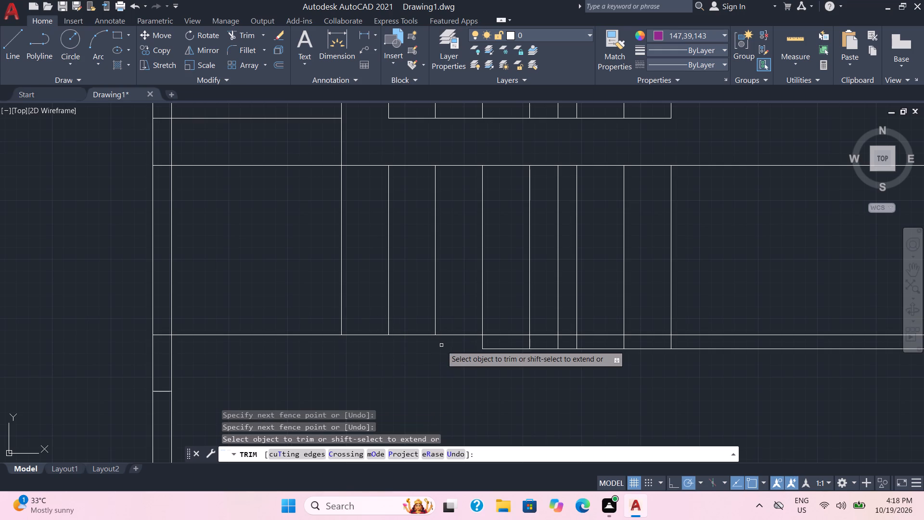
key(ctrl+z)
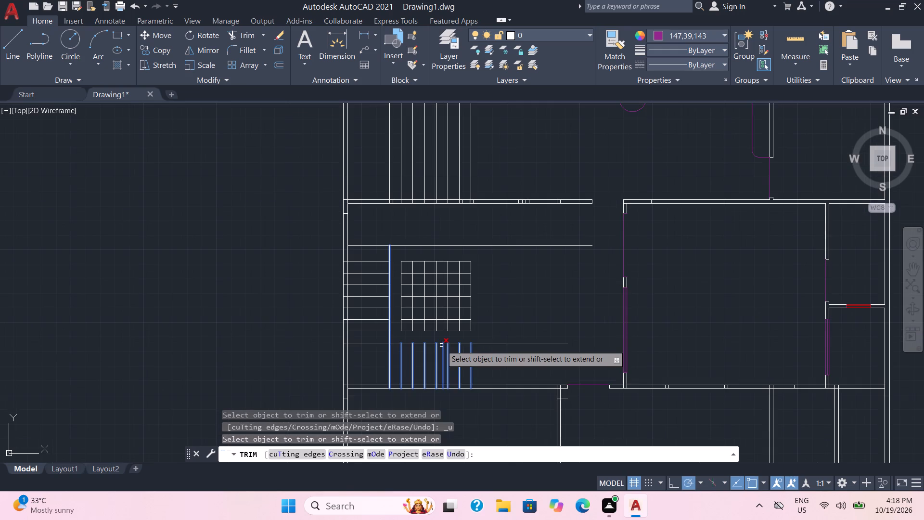
Trim away the closely spaced extra vertical line between the lower horizontal line and the south wall, including its stub inside the wall.
middle_drag(503, 363, 508, 316)
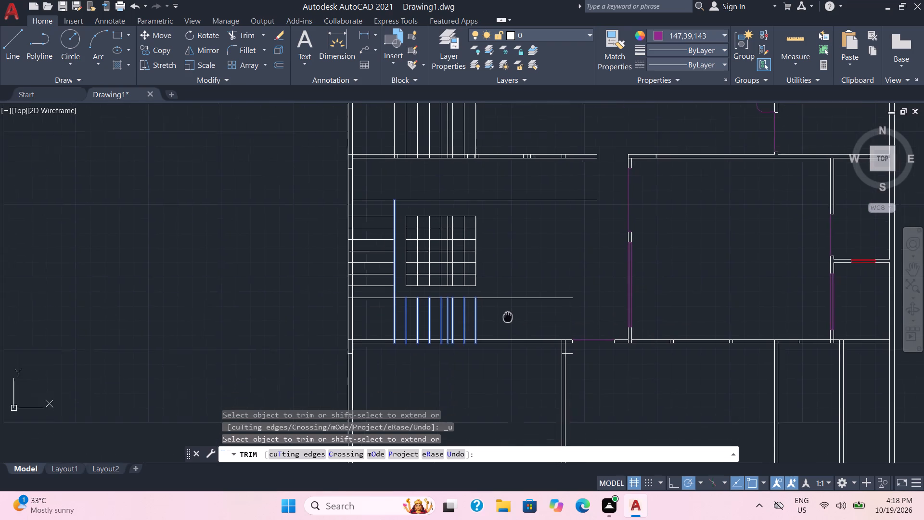
middle_drag(508, 316, 511, 282)
scroll(470, 296, up, 3)
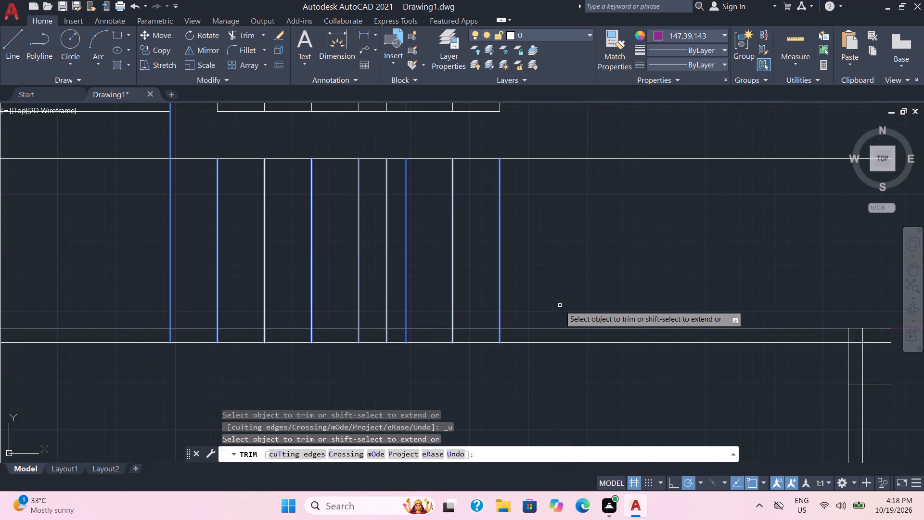
scroll(560, 305, down, 1)
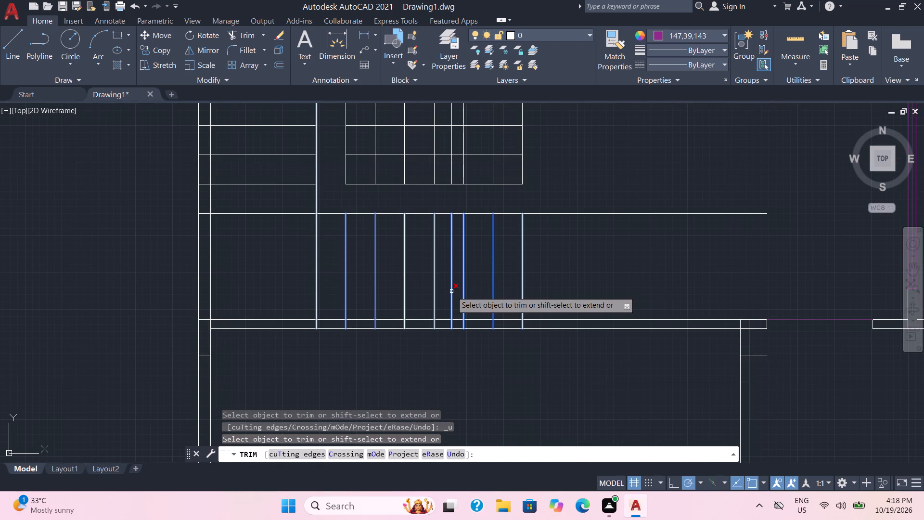
click(450, 291)
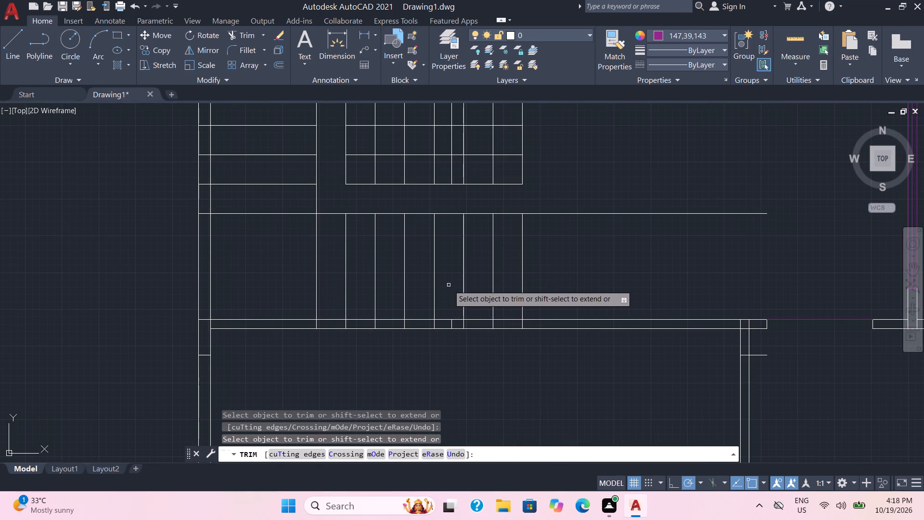
click(451, 325)
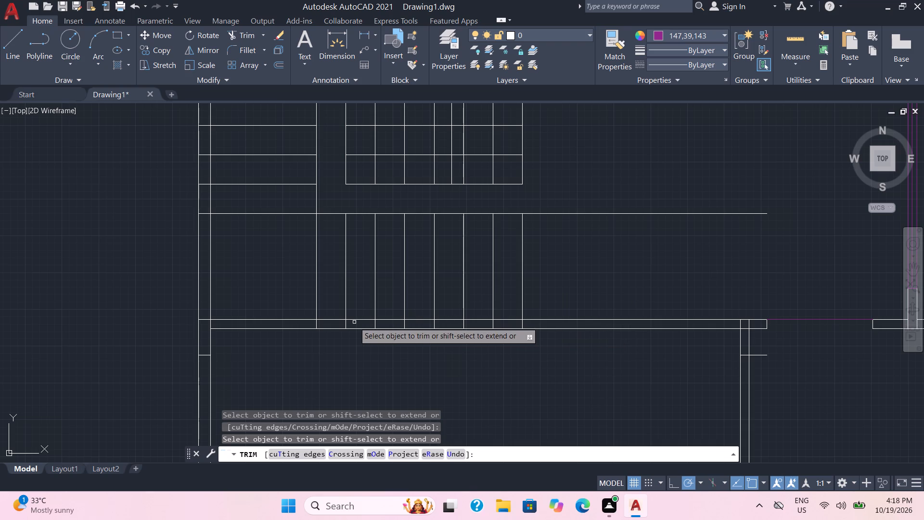
Trim the stubs of five of the vertical offset lines that run between the two lines of the south wall.
click(317, 324)
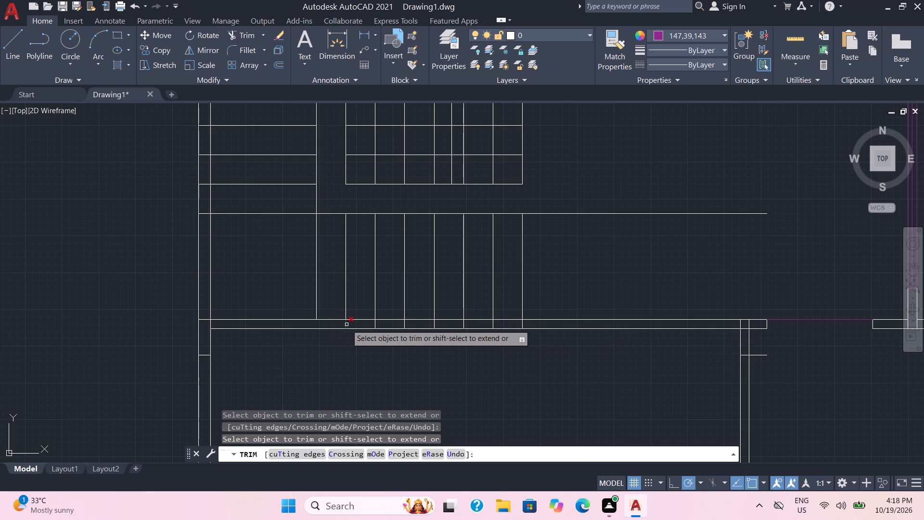
click(347, 325)
click(374, 325)
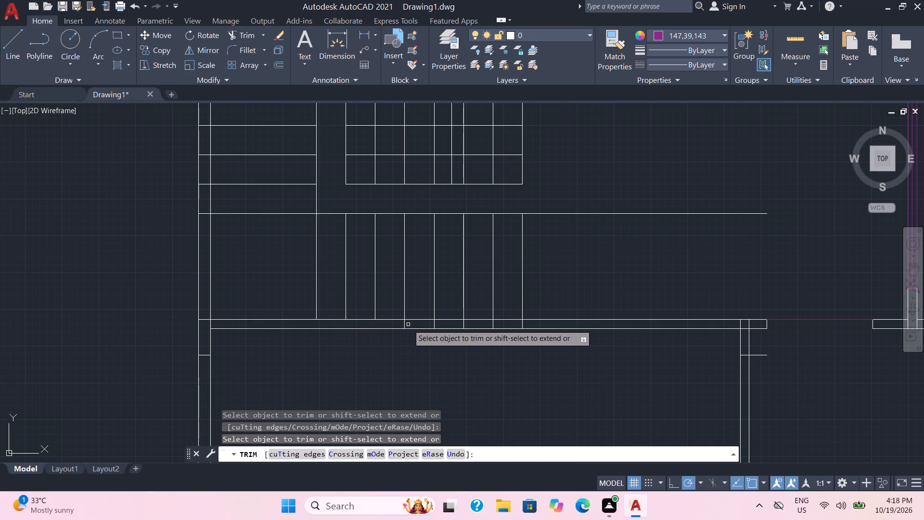
click(403, 324)
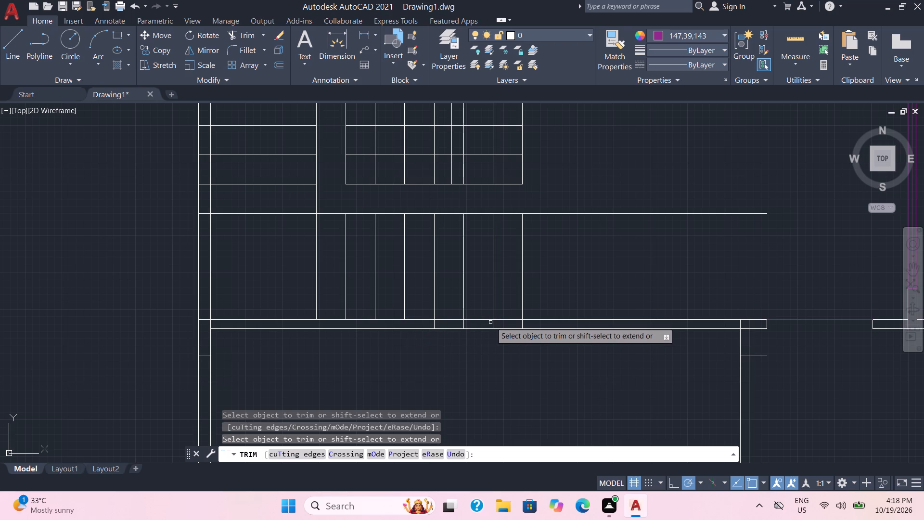
click(493, 325)
click(462, 325)
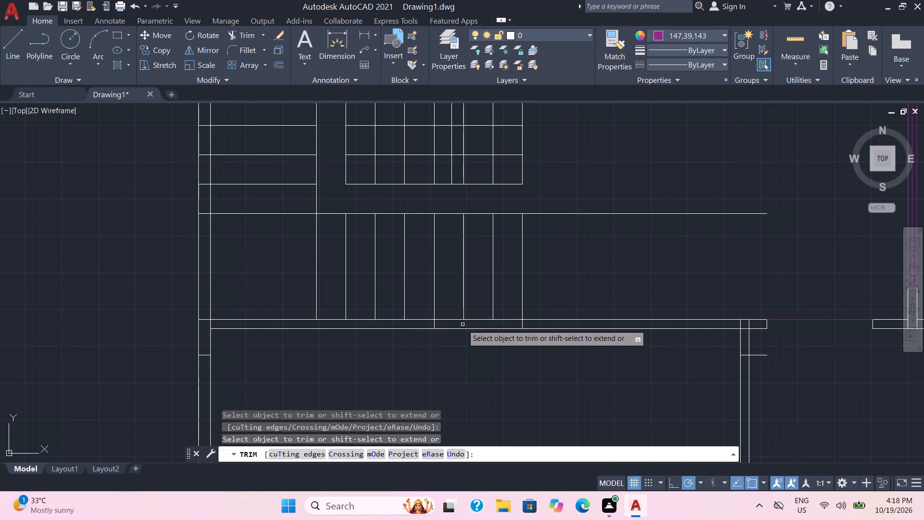
Trim the lower horizontal line's overhang east of the easternmost vertical offset line.
click(560, 215)
Trim the vertical offset lines that continue north of the west room's north wall, using a fence across them.
scroll(566, 207, down, 2)
middle_drag(566, 207, 519, 364)
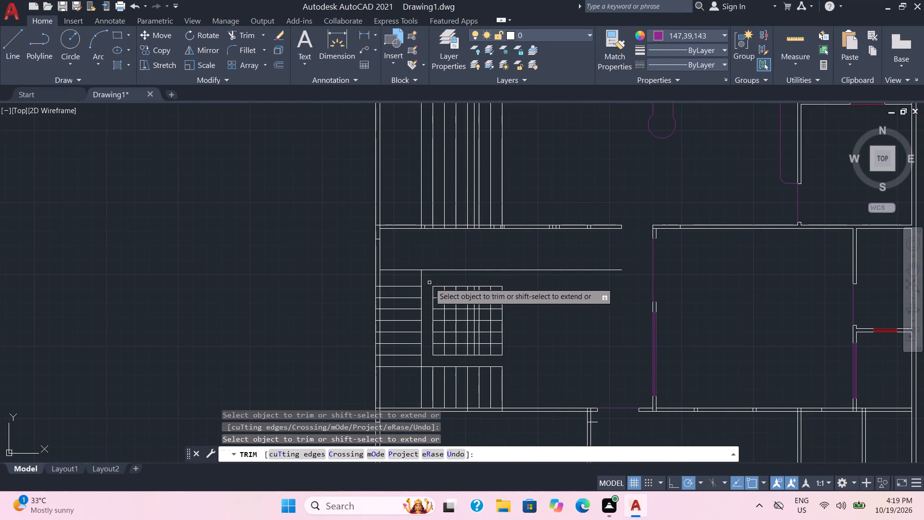
drag(414, 175, 442, 176)
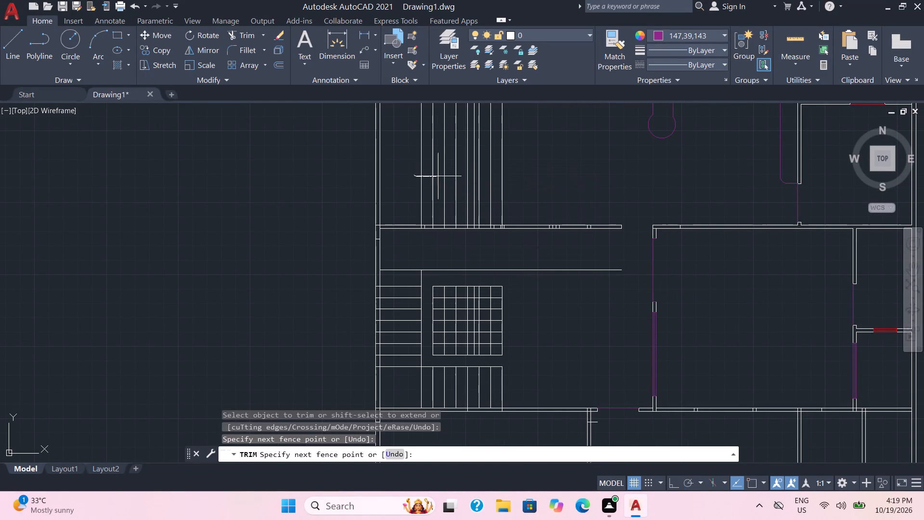
drag(442, 176, 561, 168)
Trim the vertical line stubs between the two lines of the north wall, along its western part above the grid.
scroll(461, 183, up, 2)
middle_click(415, 240)
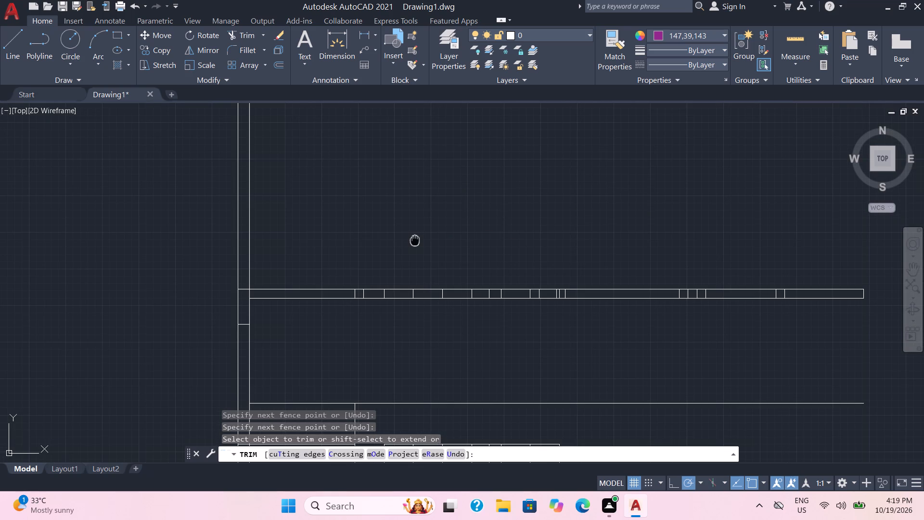
scroll(415, 240, up, 1)
drag(316, 325, 336, 325)
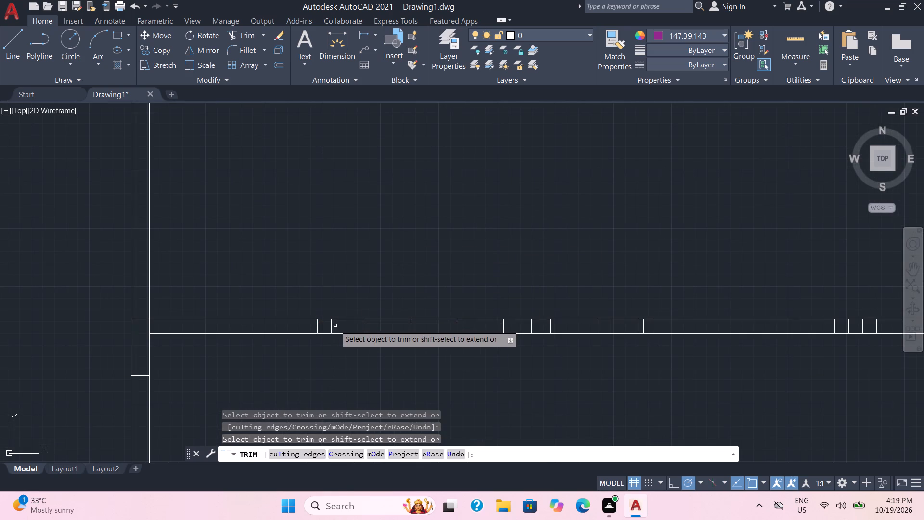
drag(336, 325, 345, 325)
drag(336, 326, 312, 325)
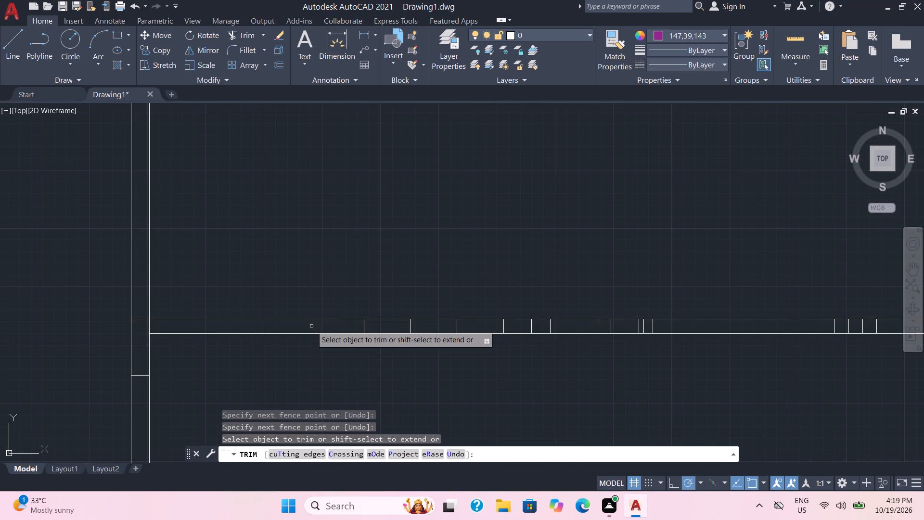
drag(351, 328, 440, 327)
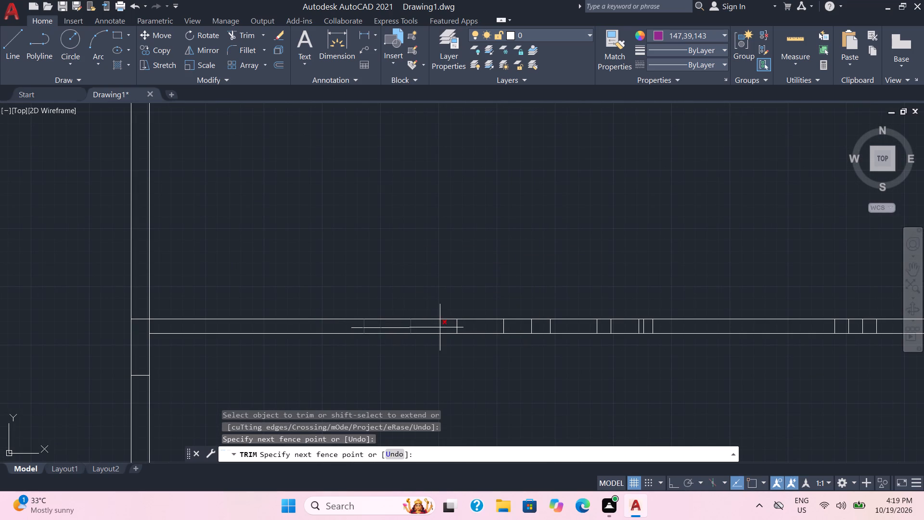
drag(440, 327, 629, 329)
drag(629, 329, 659, 328)
Trim away most segments of the central 10" grid with a winding freehand fence through it.
scroll(536, 380, down, 2)
middle_drag(519, 382, 526, 213)
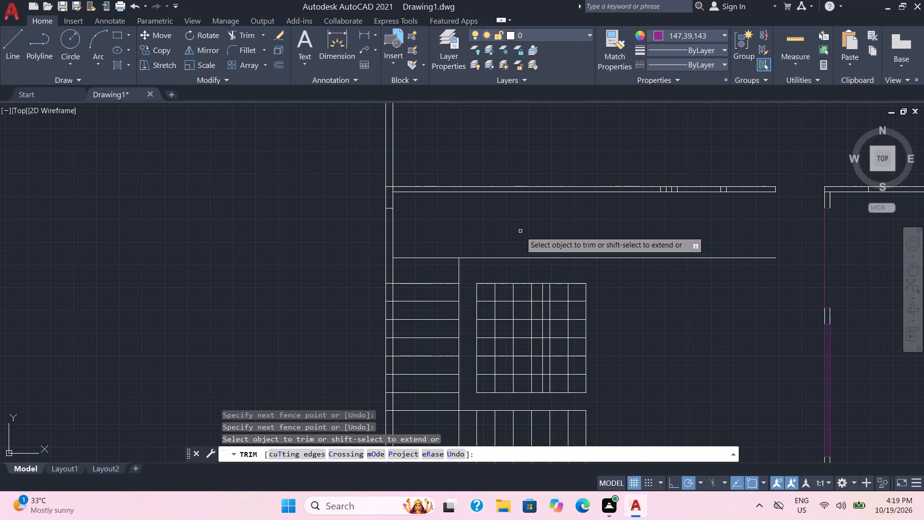
drag(494, 275, 591, 391)
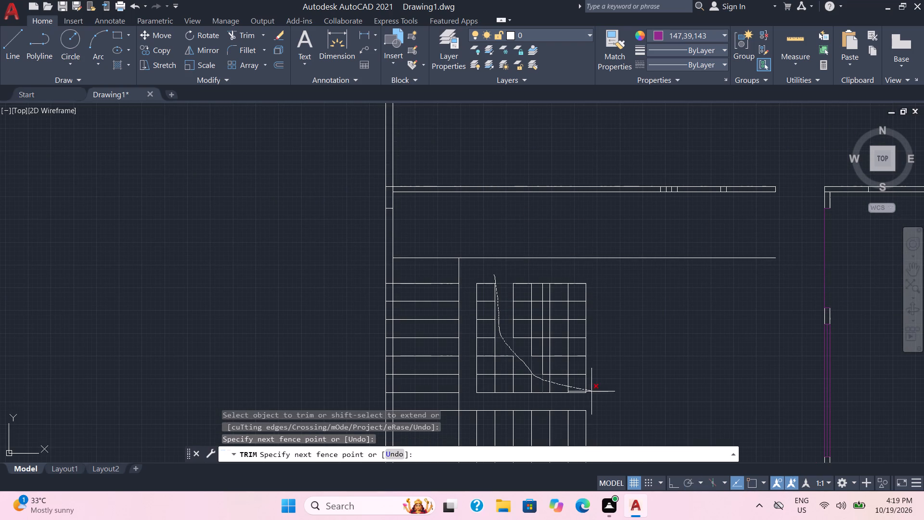
drag(591, 391, 493, 396)
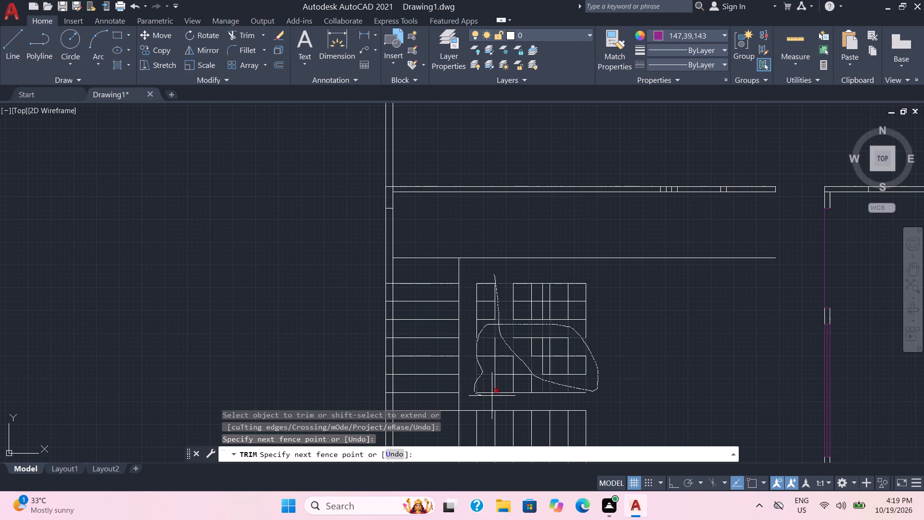
drag(493, 396, 574, 272)
drag(574, 272, 456, 291)
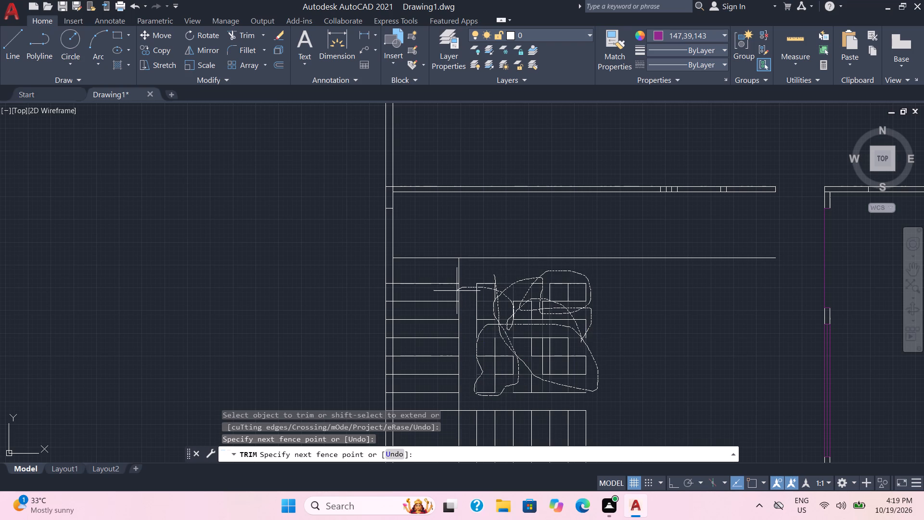
drag(456, 291, 473, 291)
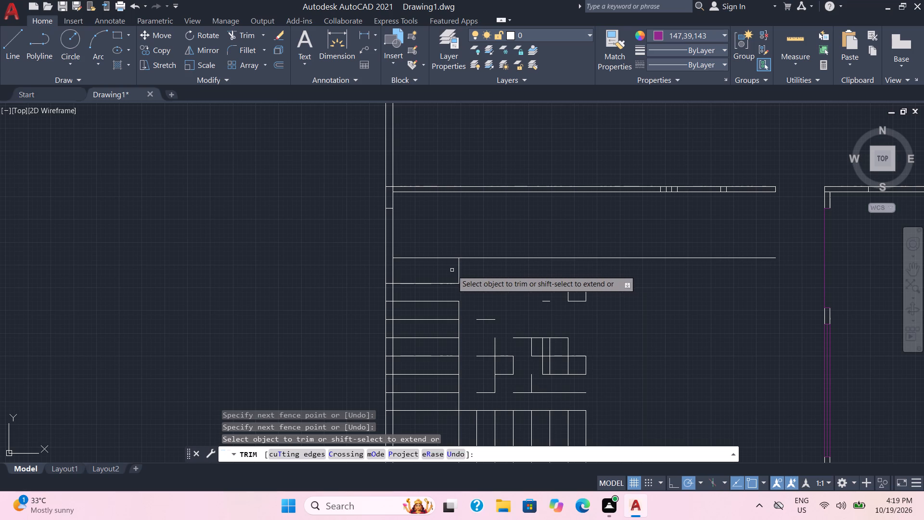
Extend the vertical line at the east end of the western strips south across its gap and north to the north wall.
shift+click(458, 281)
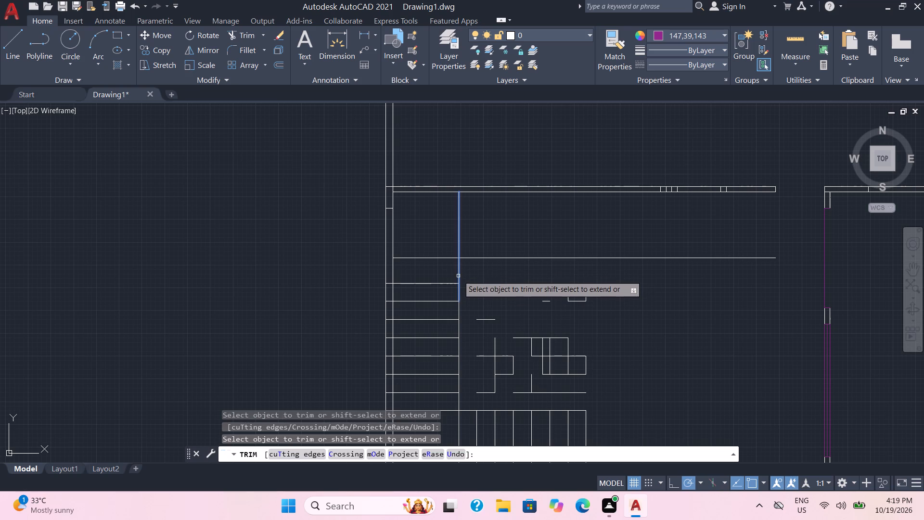
shift+click(459, 271)
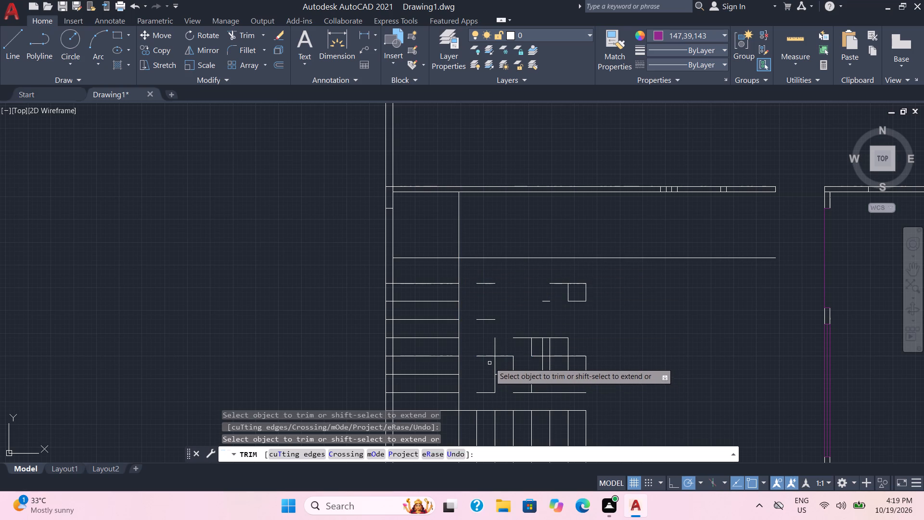
Trim away all remaining fragments of the central grid between the western strips and the room's middle.
drag(486, 274, 488, 347)
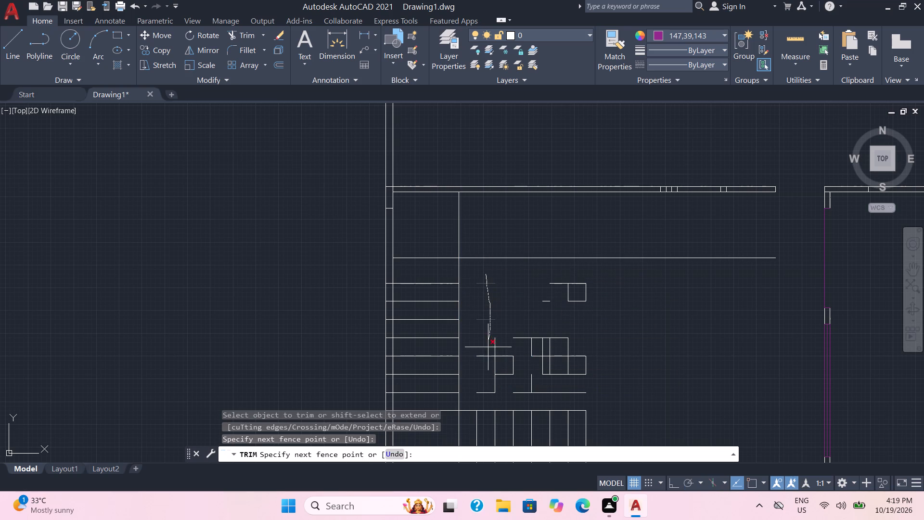
drag(488, 347, 537, 400)
drag(526, 399, 597, 370)
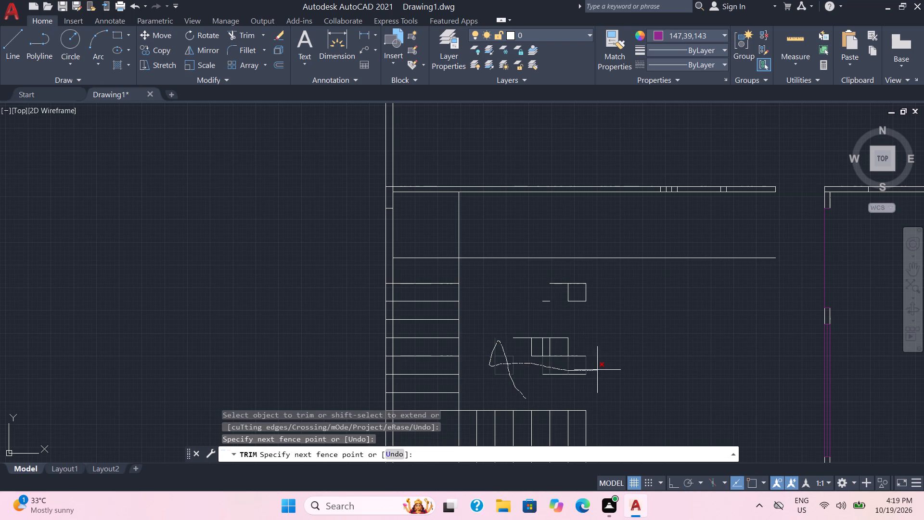
drag(597, 370, 586, 307)
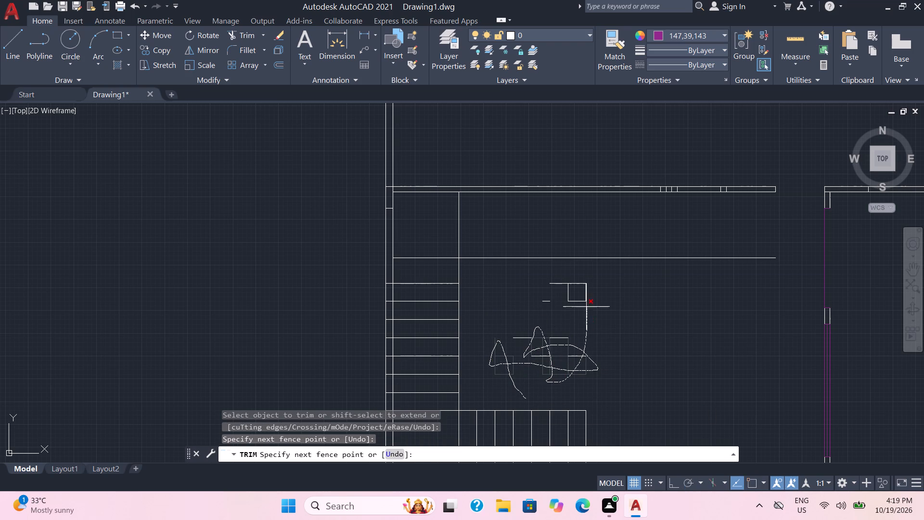
drag(586, 307, 594, 298)
drag(594, 298, 554, 344)
drag(547, 297, 546, 313)
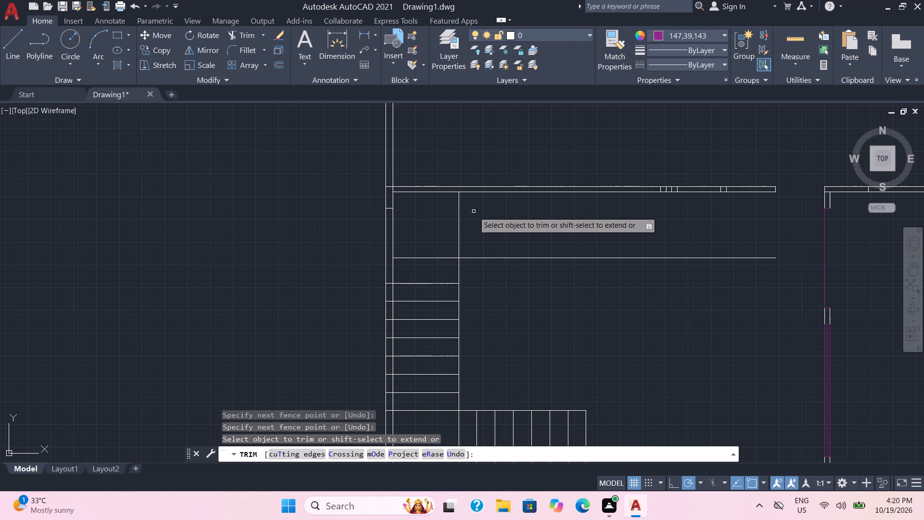
key(Escape)
Offset the vertical line at the western strips' east end repeatedly eastward at 10" spacing to make six copies below the north wall.
key(o)
key(Return)
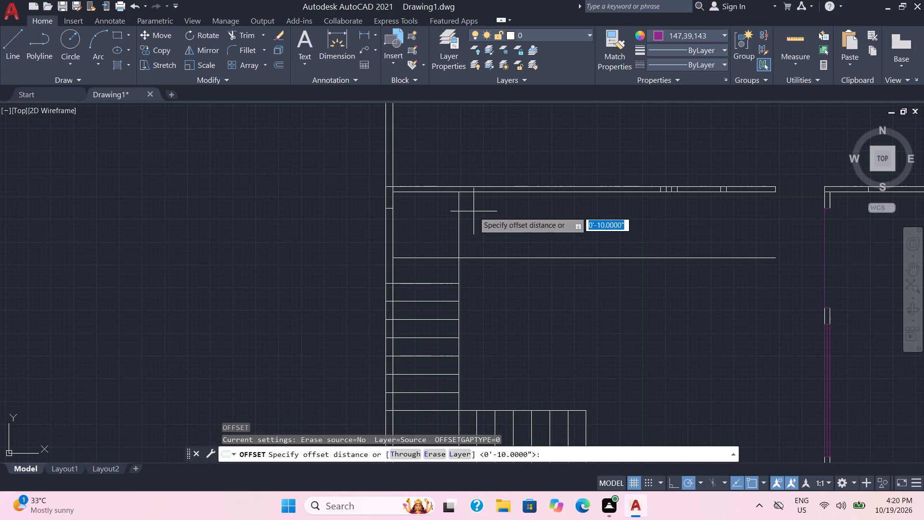
text(10)
key(Return)
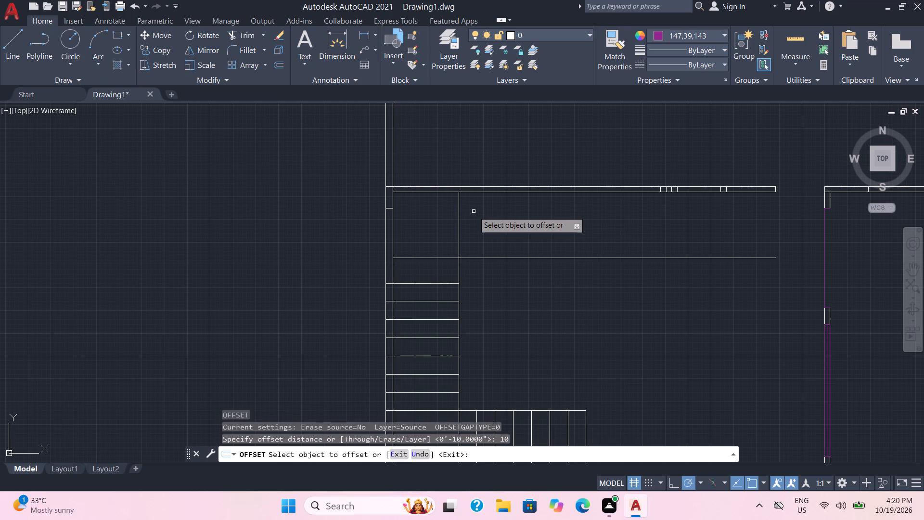
click(459, 241)
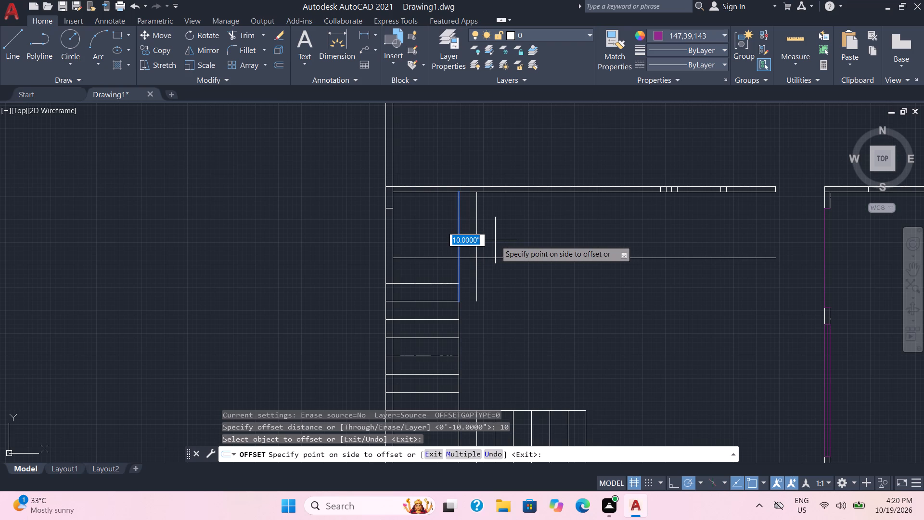
click(496, 240)
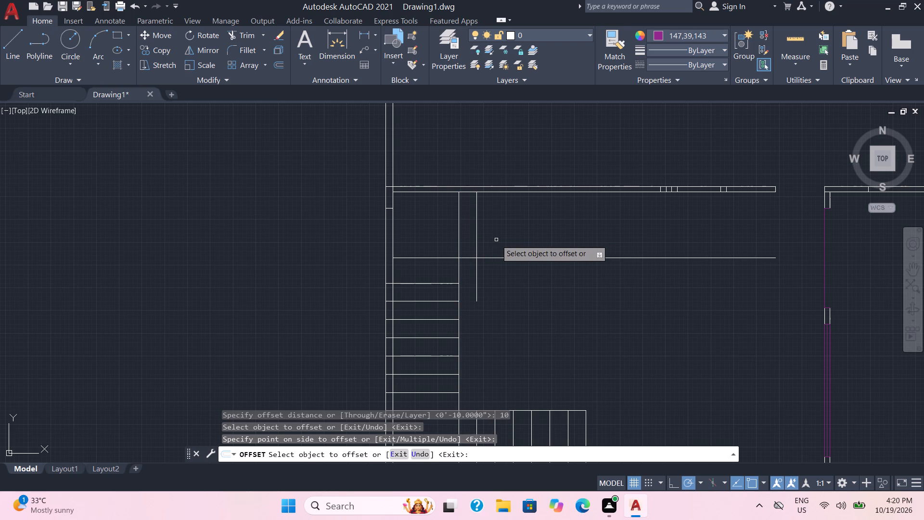
click(476, 240)
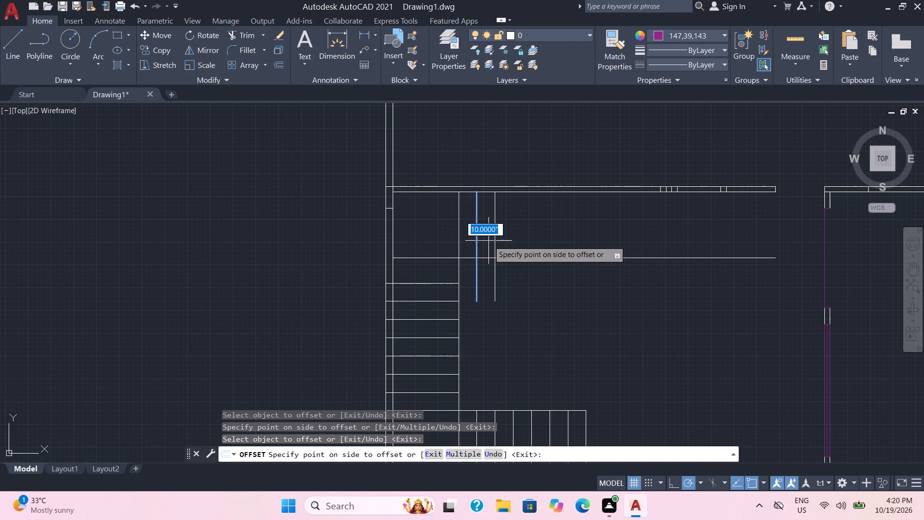
key(m)
key(Return)
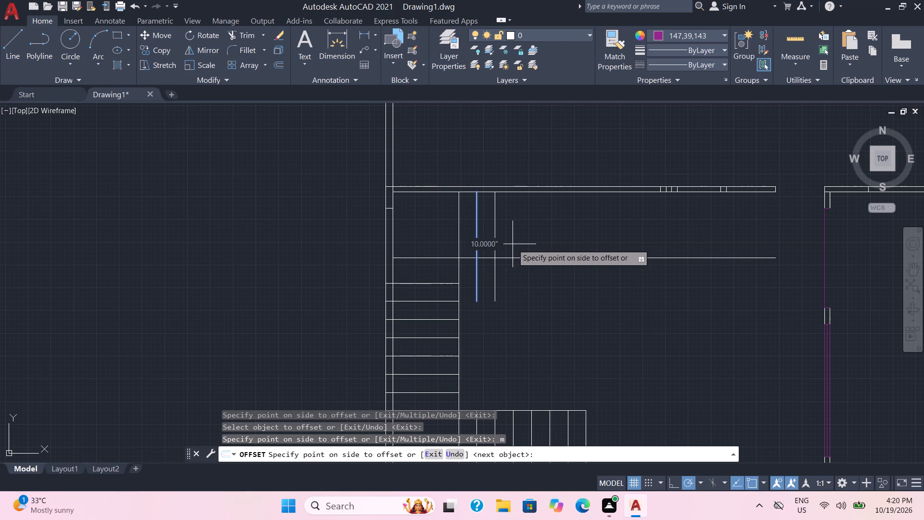
click(513, 244)
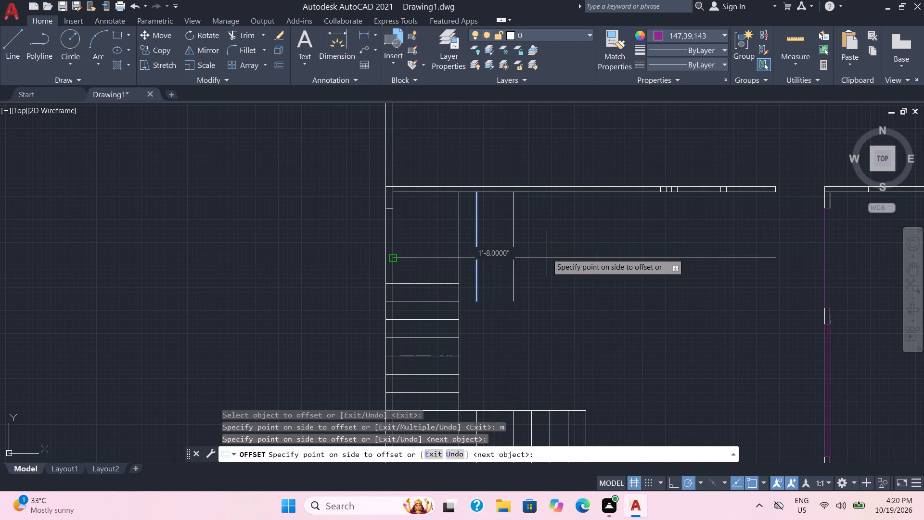
click(547, 253)
click(554, 241)
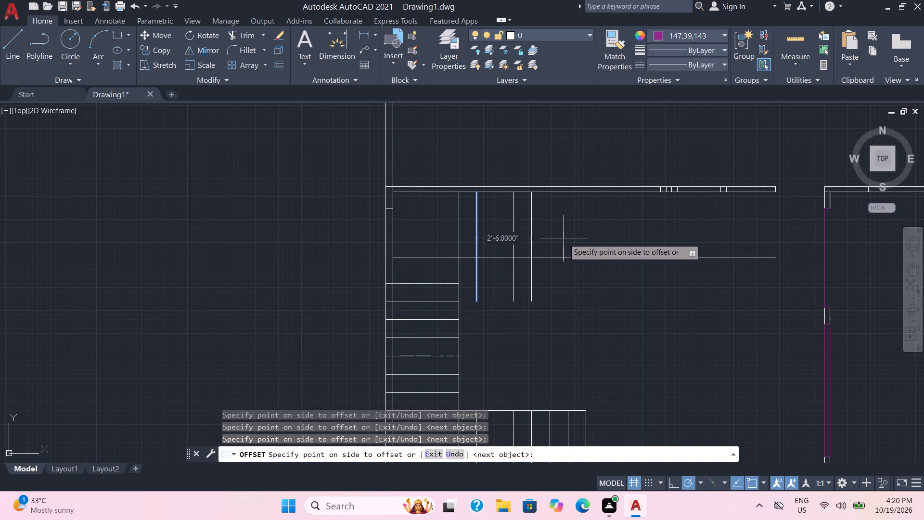
click(564, 238)
click(574, 238)
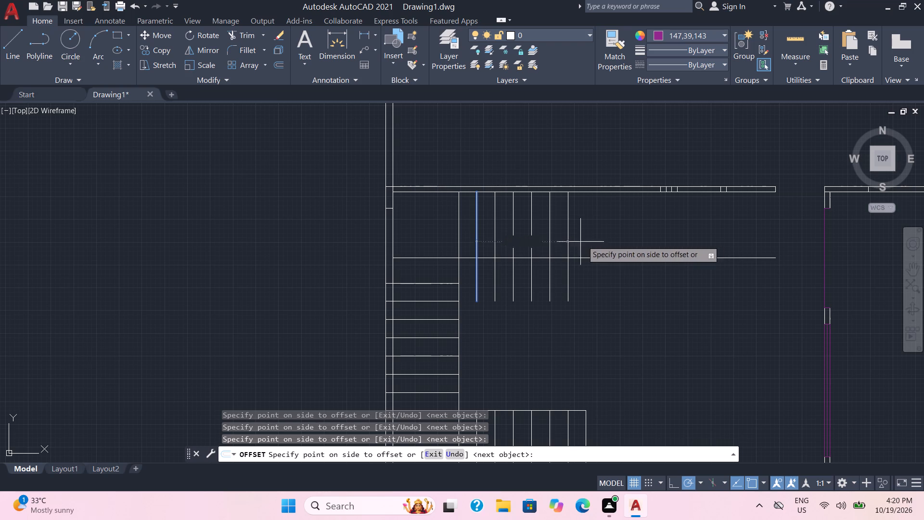
click(604, 243)
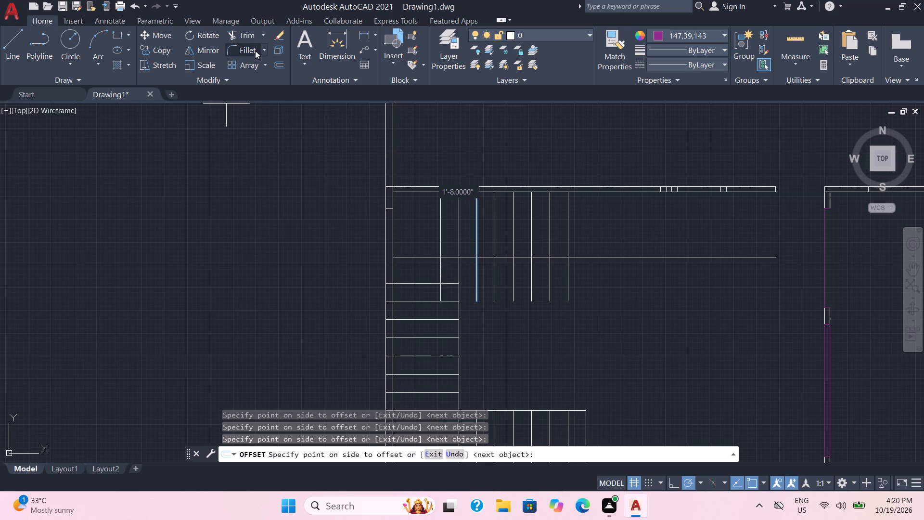
Trim the new vertical lines south of the horizontal line below the north wall, running the fence across that line's east part too.
click(246, 34)
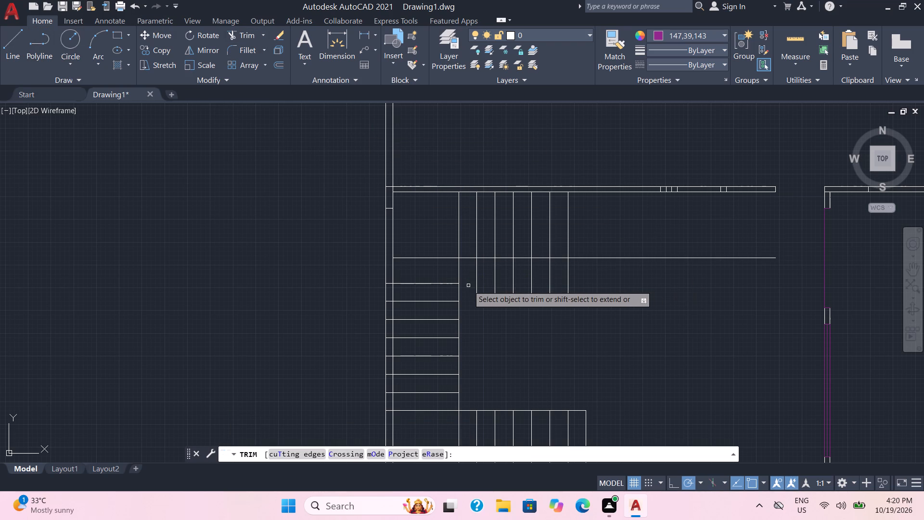
drag(468, 286, 602, 247)
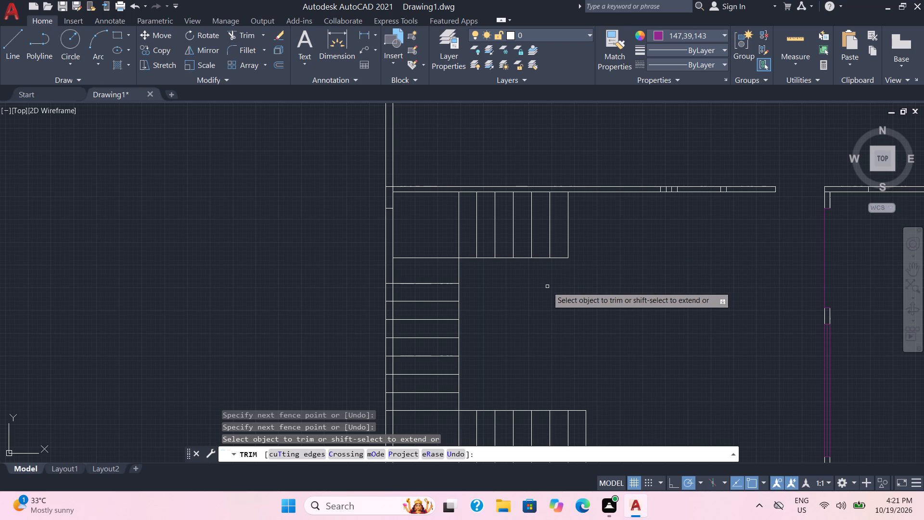
Extend the horizontal line below the north strips east to the east wall.
shift+click(558, 258)
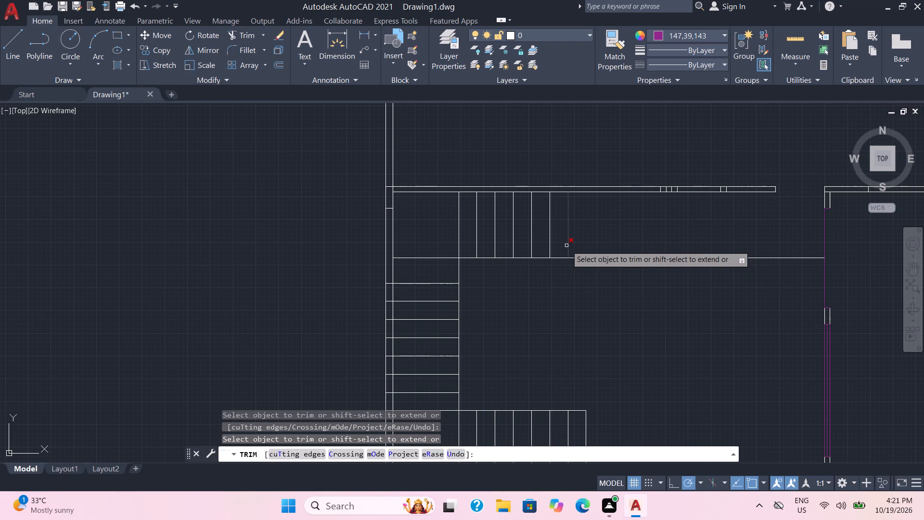
key(Escape)
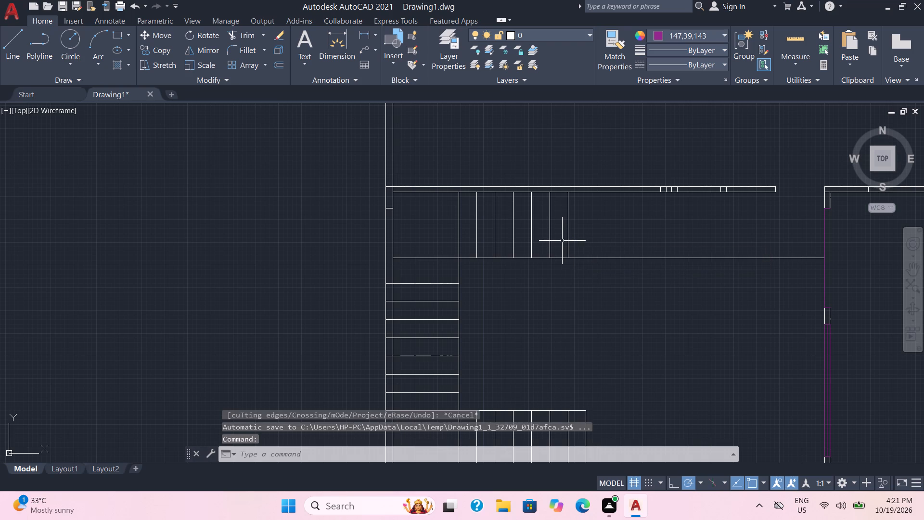
Offset the easternmost vertical strip line another 10" to the east.
key(o)
key(Return)
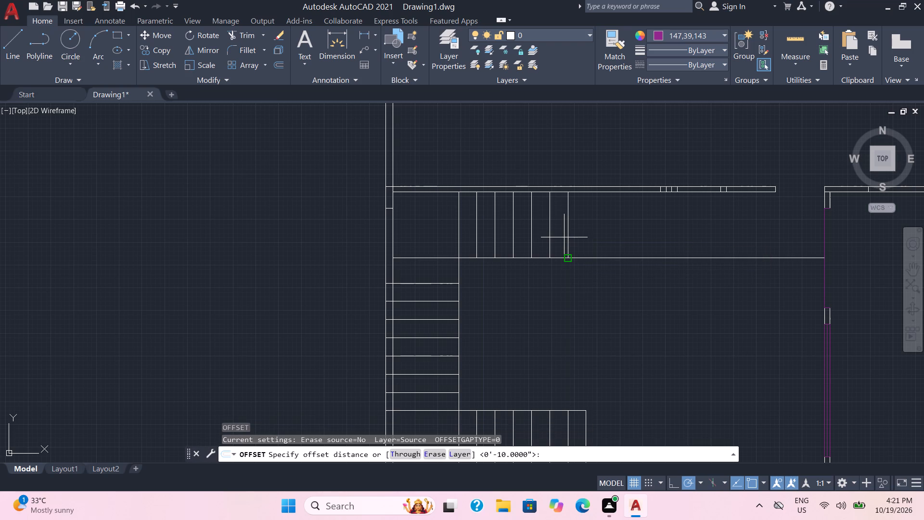
key(Return)
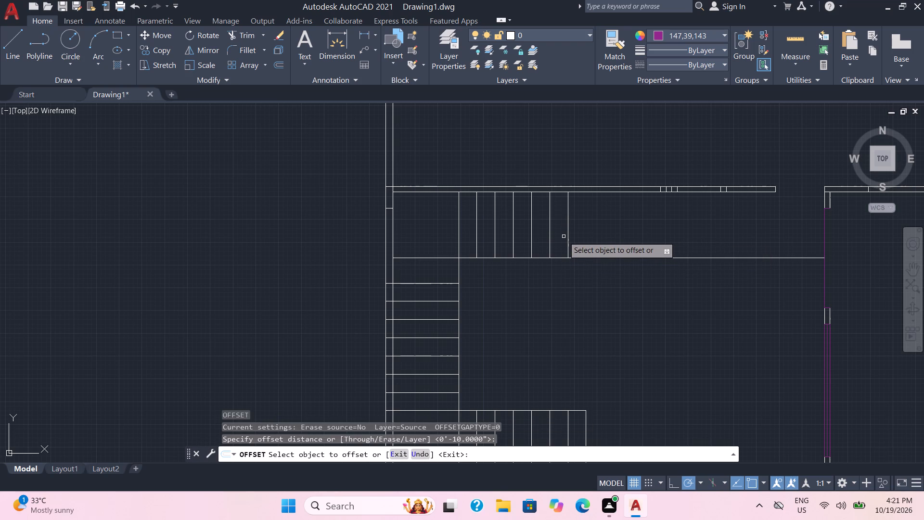
click(567, 231)
click(580, 233)
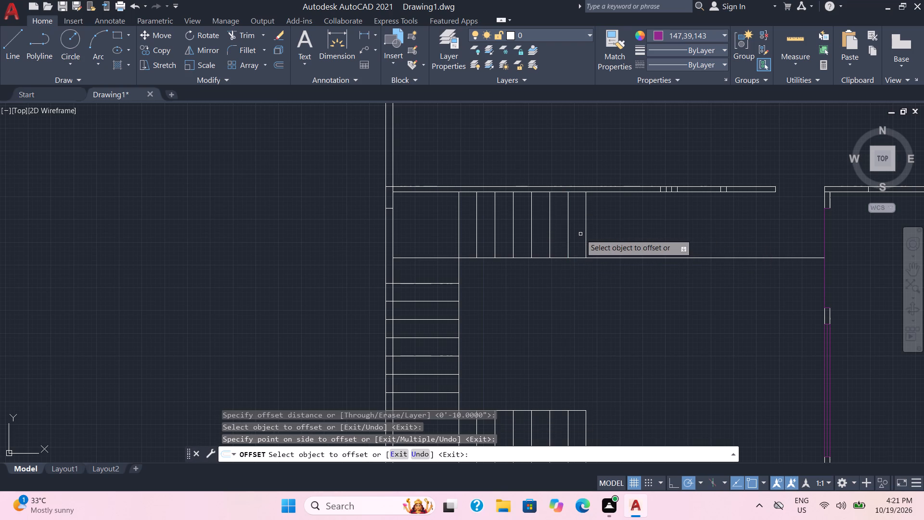
key(Escape)
Trim the horizontal line east of the new last vertical line and extend that vertical north to the wall's outer line.
text(tr)
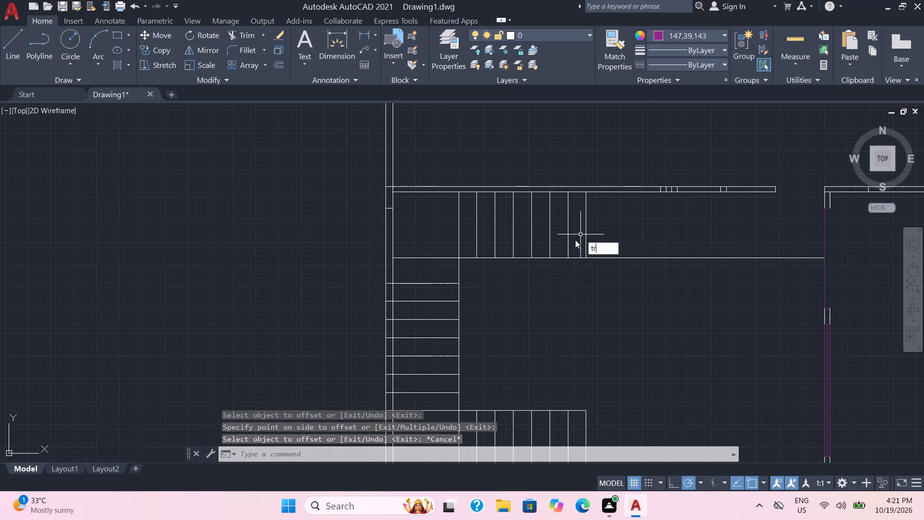
key(Return)
click(612, 257)
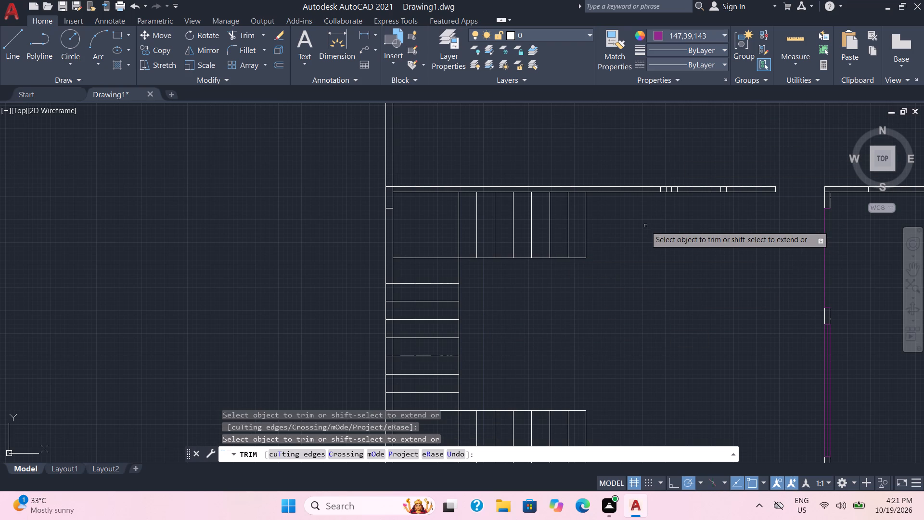
shift+click(586, 214)
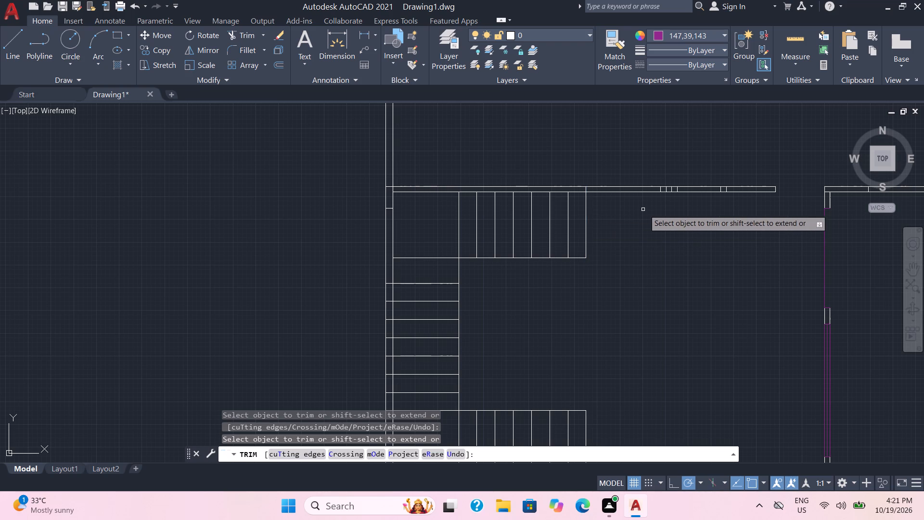
Extend the north wall's outer and inner lines east across the opening to the east wall.
shift+click(760, 187)
shift+click(761, 193)
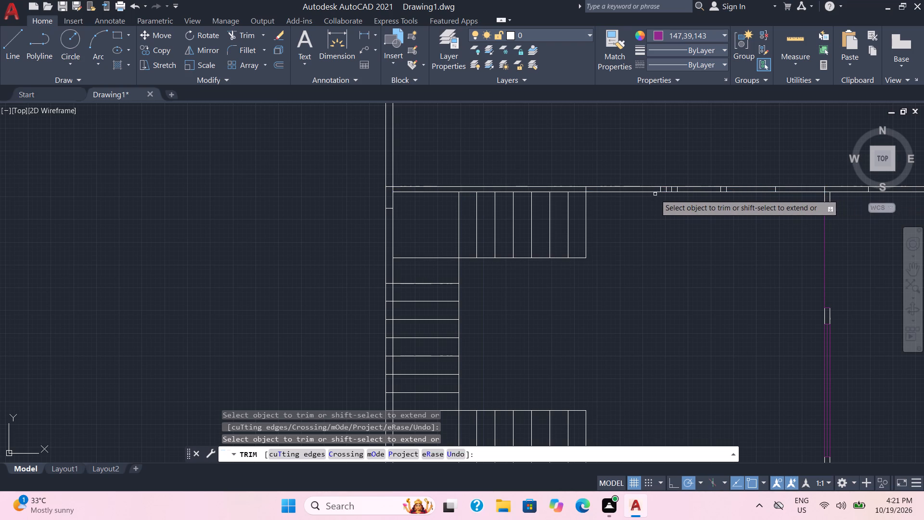
Trim the four surplus short vertical lines inside the north wall, keeping the two that bound the new opening.
scroll(672, 190, up, 1)
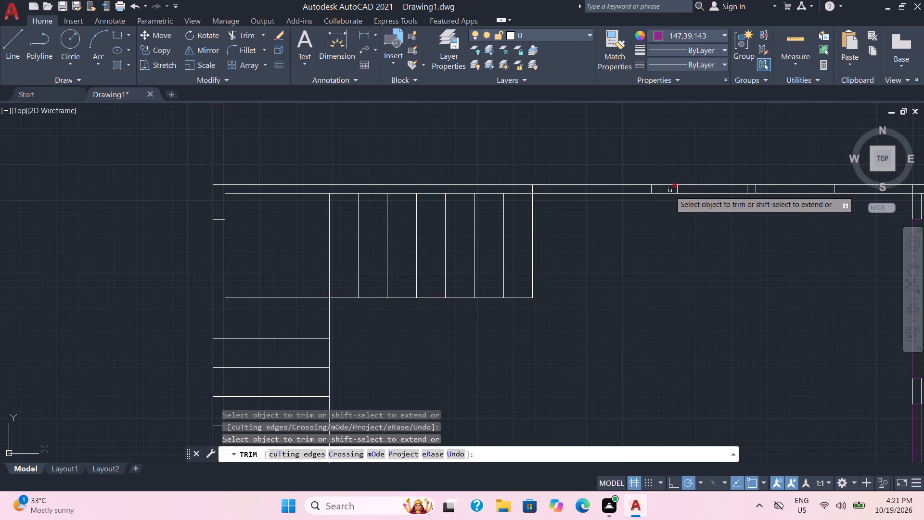
drag(670, 191, 655, 190)
click(652, 189)
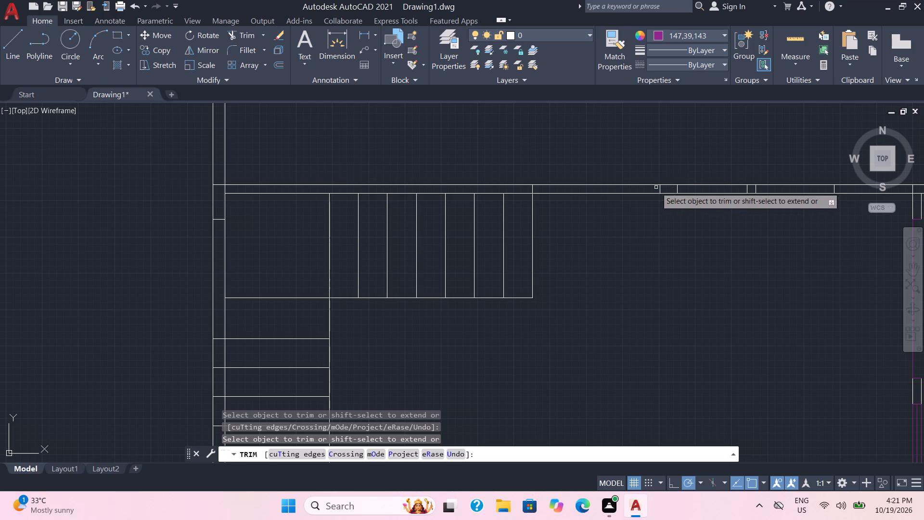
click(661, 189)
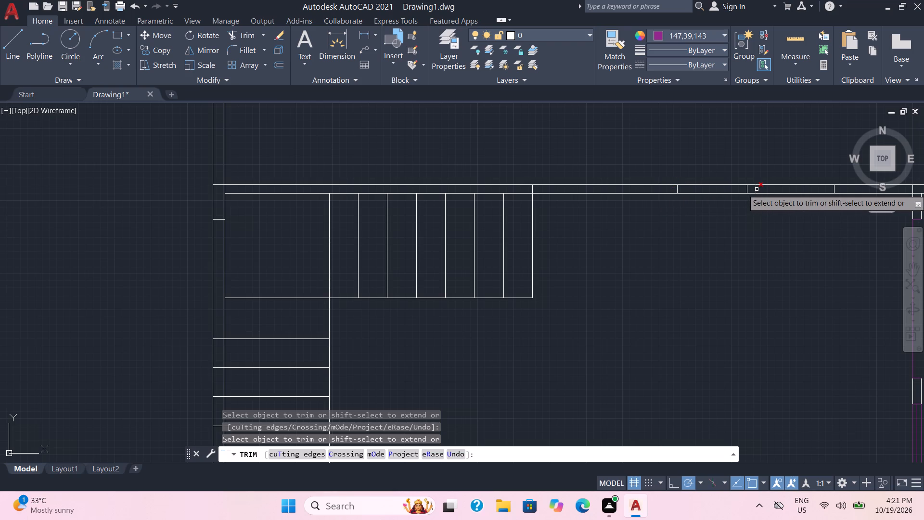
click(757, 190)
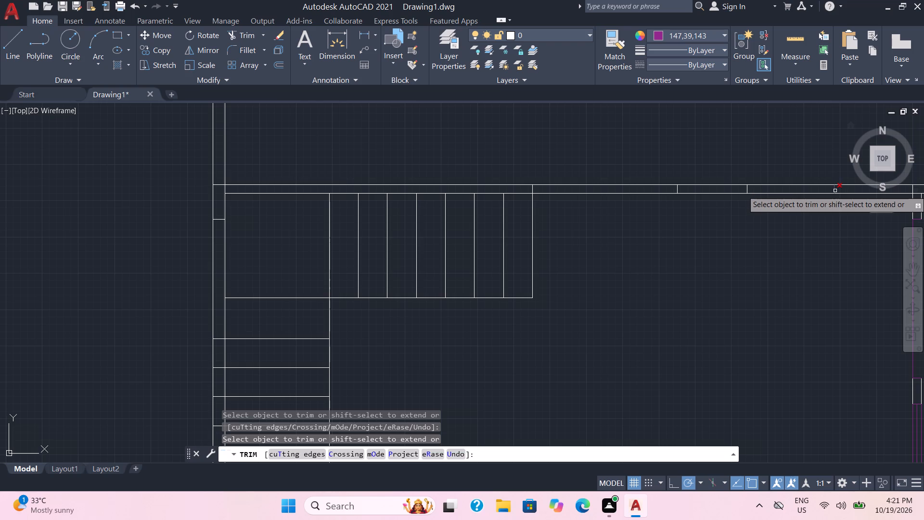
click(834, 191)
Trim both north wall lines between the two remaining short vertical lines to cut an opening.
drag(711, 175, 718, 208)
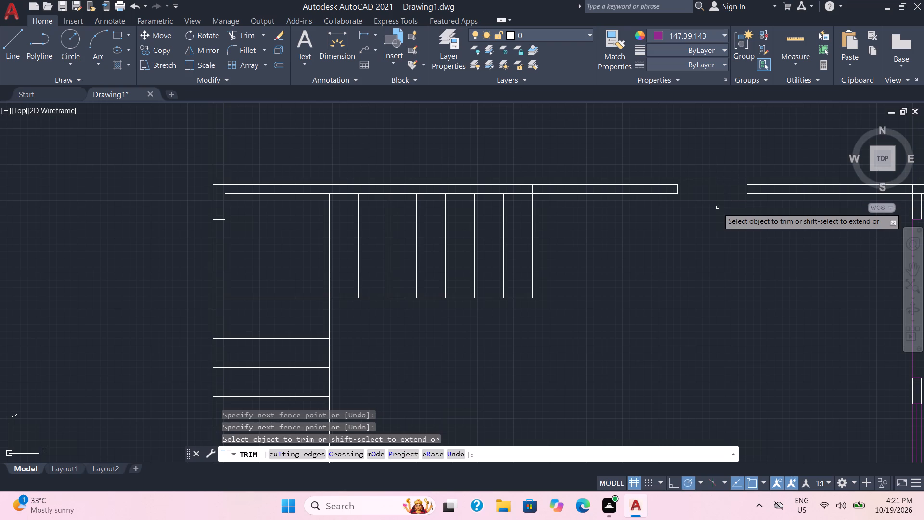
scroll(718, 208, down, 1)
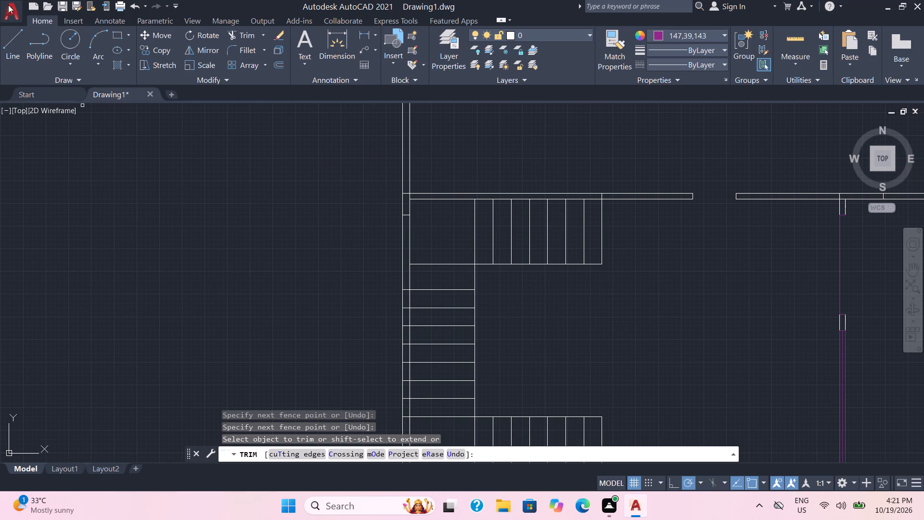
key(Escape)
Offset the inner edges of the north, west and south 10" strips by 2" toward the middle of the room.
key(o)
key(Return)
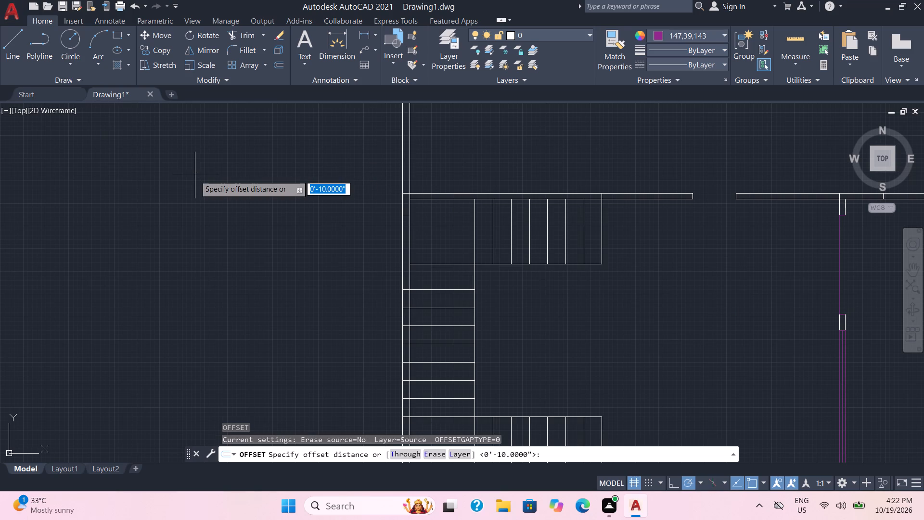
key(2)
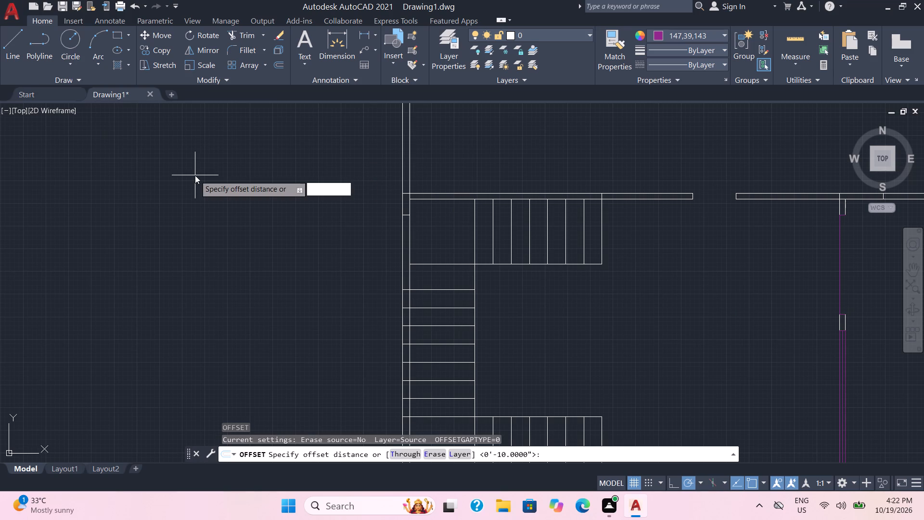
key(Return)
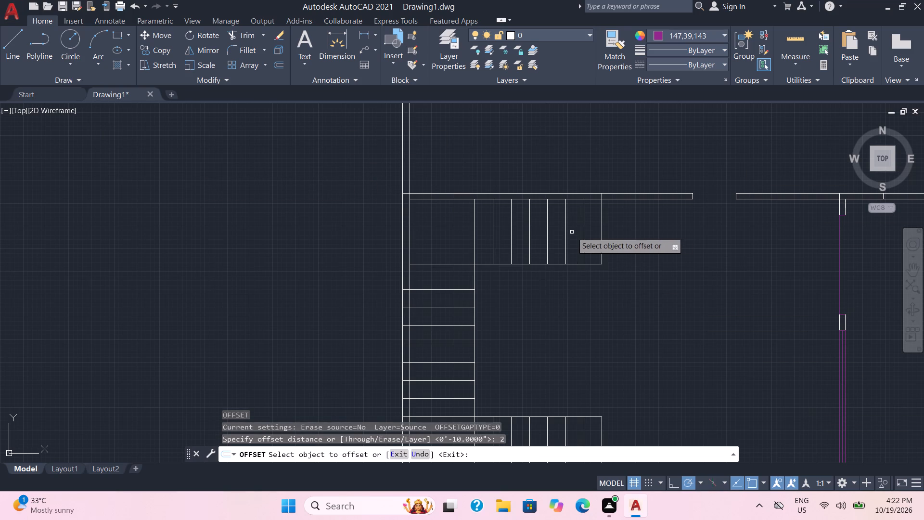
click(571, 265)
click(569, 273)
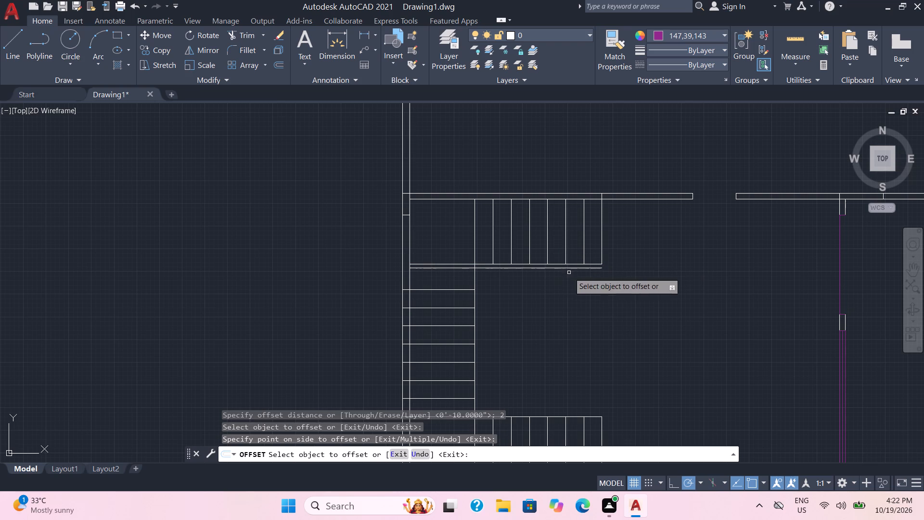
click(474, 301)
click(482, 302)
click(475, 325)
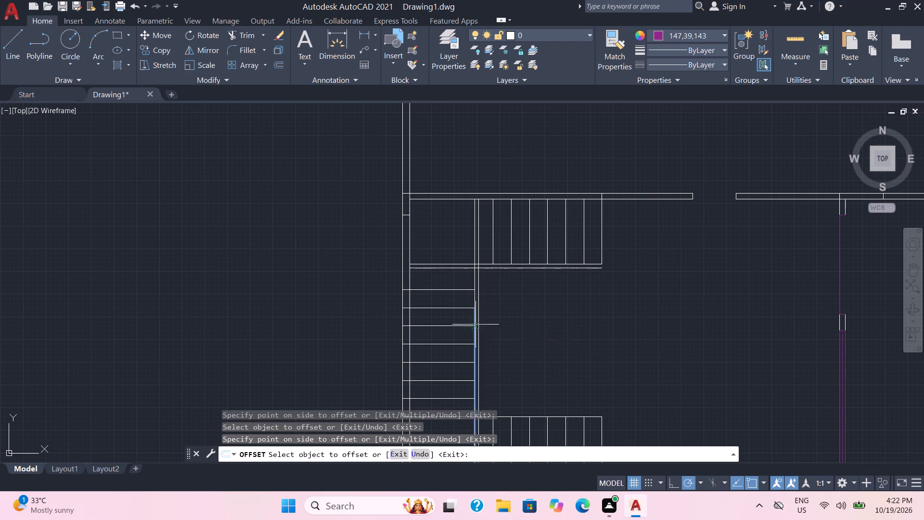
click(481, 325)
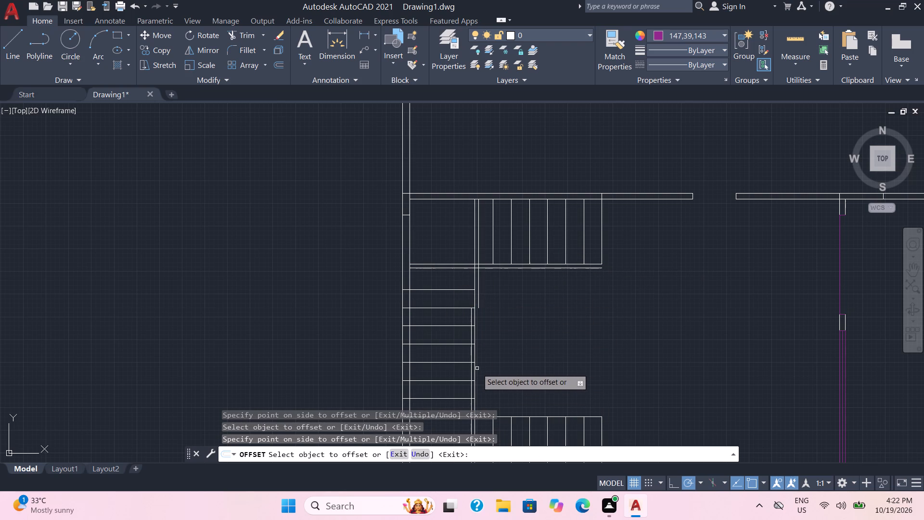
click(474, 370)
click(485, 371)
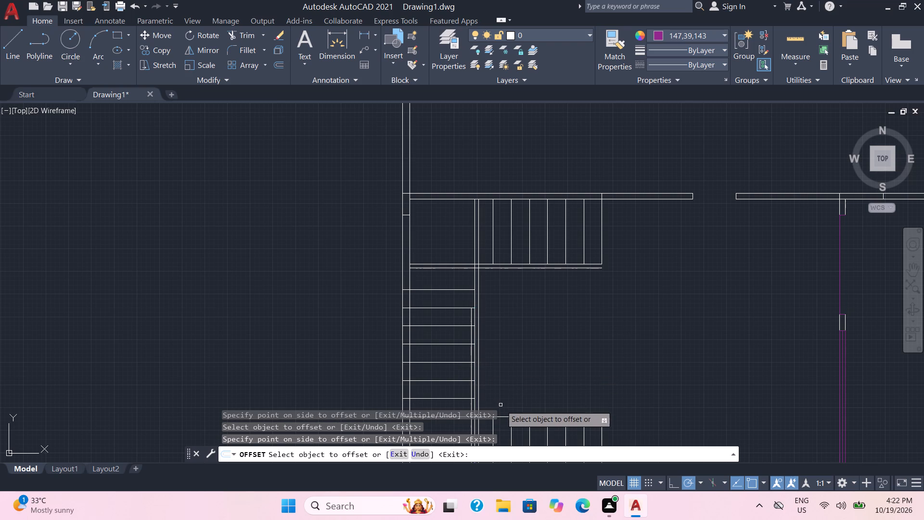
click(502, 417)
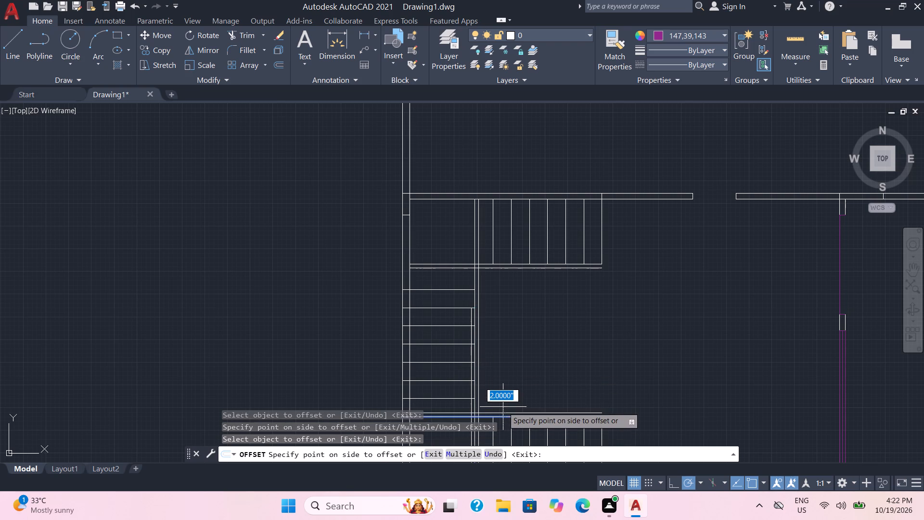
click(503, 407)
Trim the new 2" offset lines where they overrun each other at the inner corner of the north and west strips.
scroll(510, 392, down, 1)
middle_drag(510, 392, 513, 327)
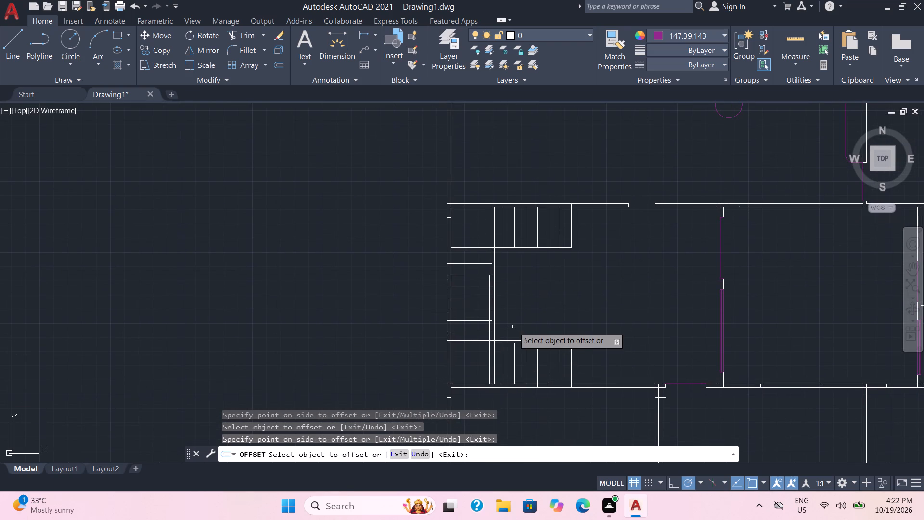
click(240, 34)
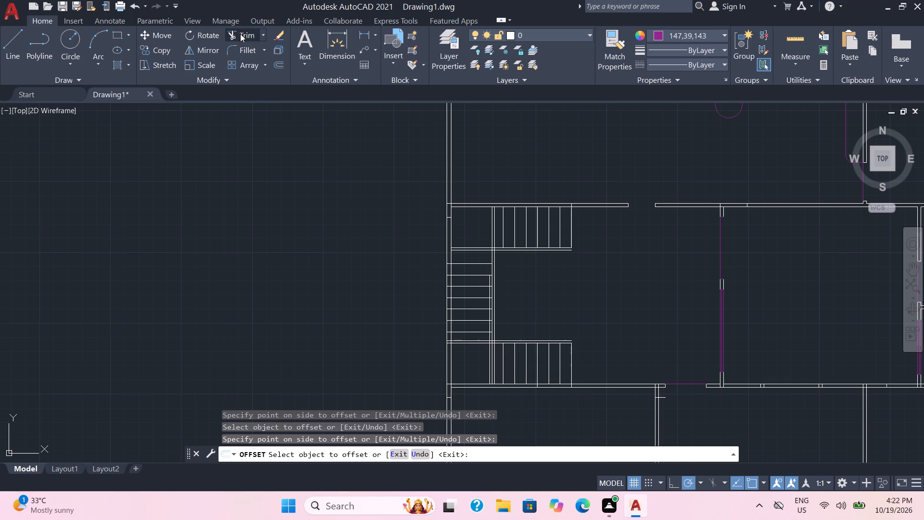
click(475, 251)
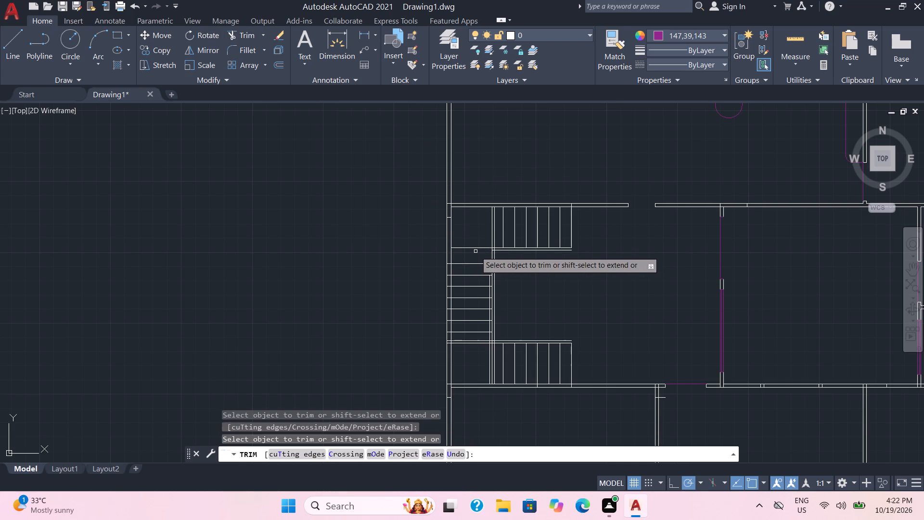
scroll(520, 259, up, 4)
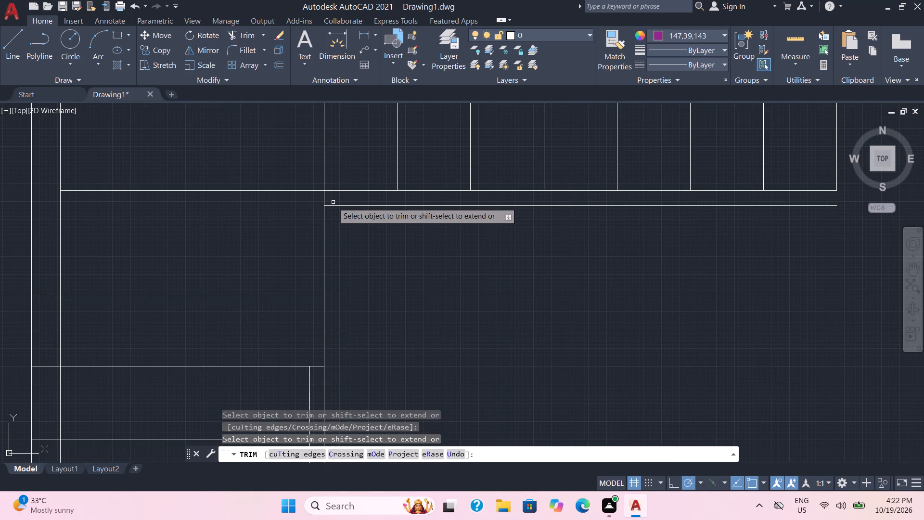
click(333, 206)
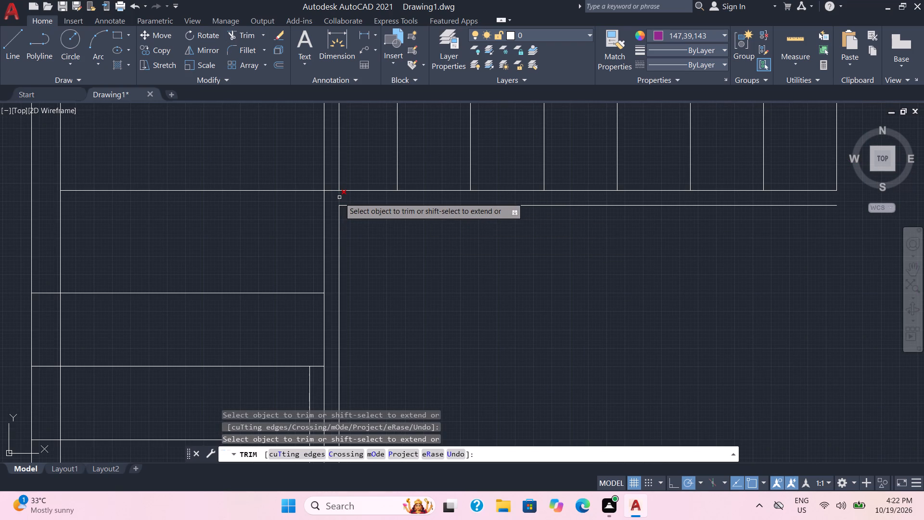
click(339, 197)
Trim the new 2" offset lines where they cross at the inner corner of the west and south strips.
scroll(377, 254, down, 2)
middle_drag(385, 347, 516, 189)
scroll(507, 264, up, 1)
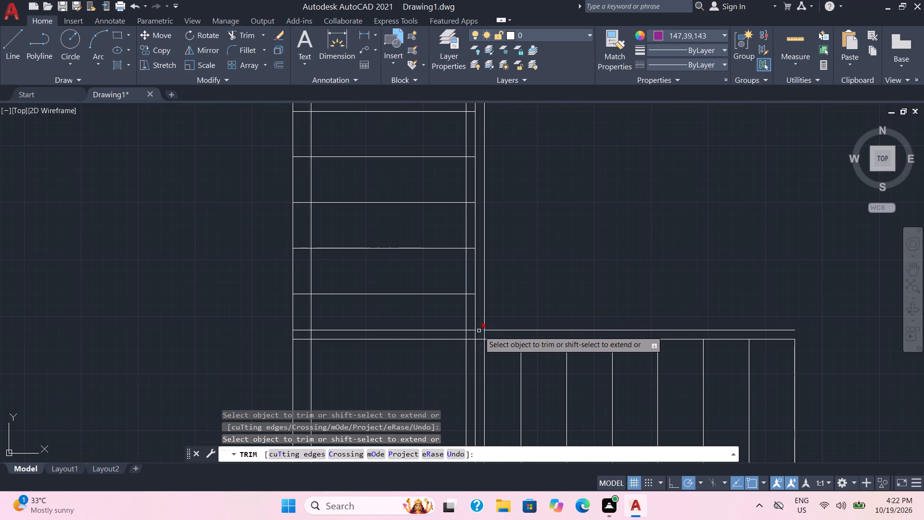
click(479, 331)
click(485, 336)
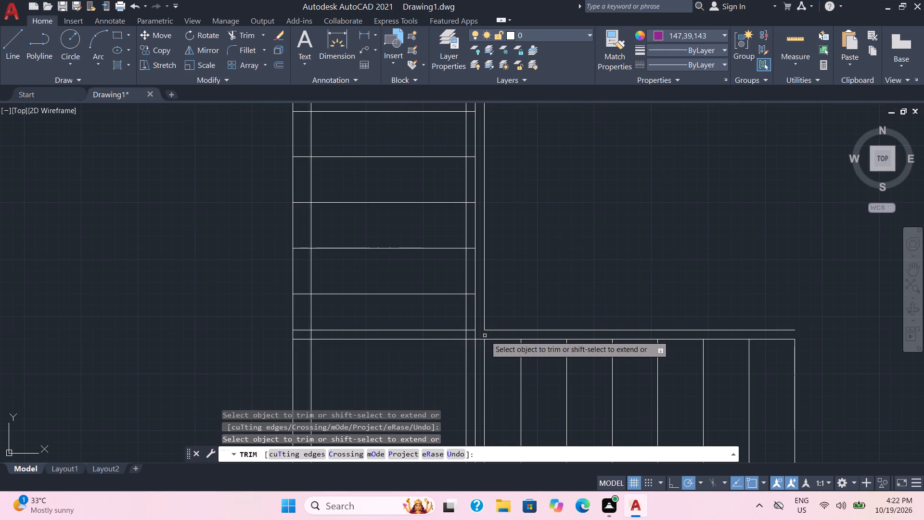
click(485, 349)
scroll(535, 293, down, 1)
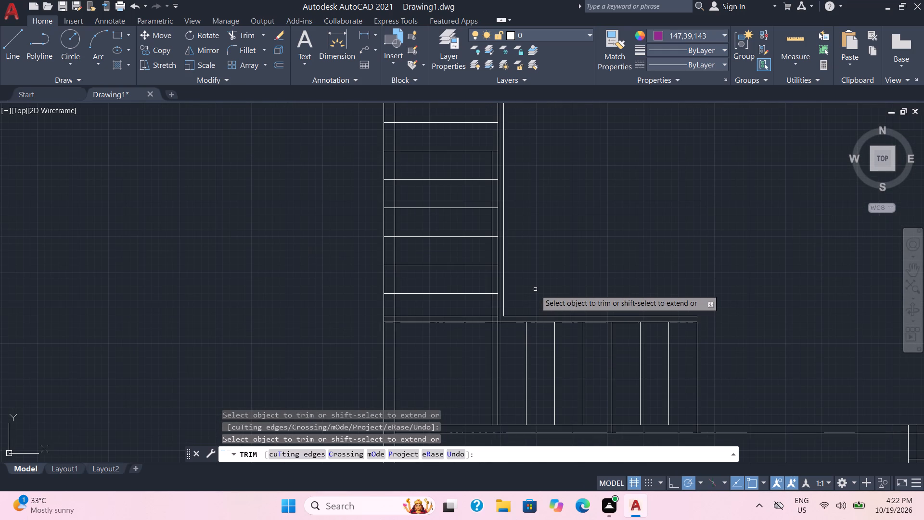
key(Escape)
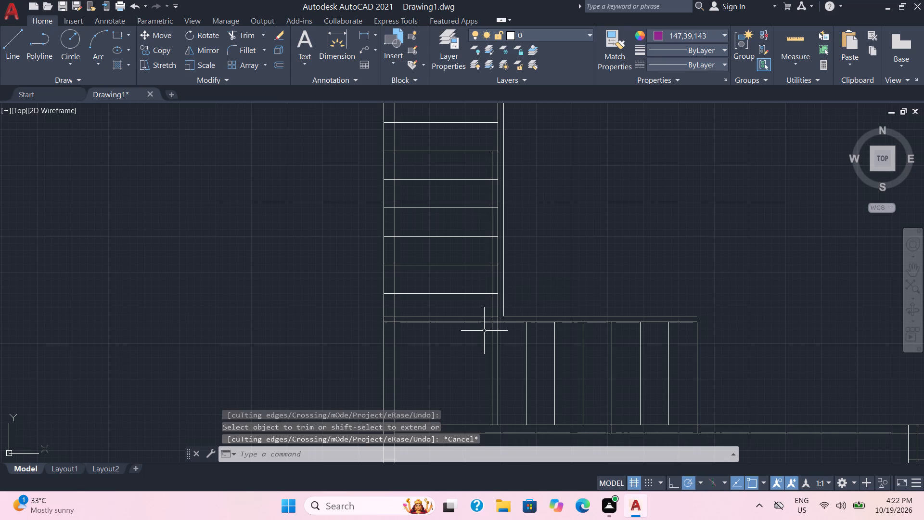
Delete the surplus vertical offset line running inside the west strip.
click(491, 305)
key(Delete)
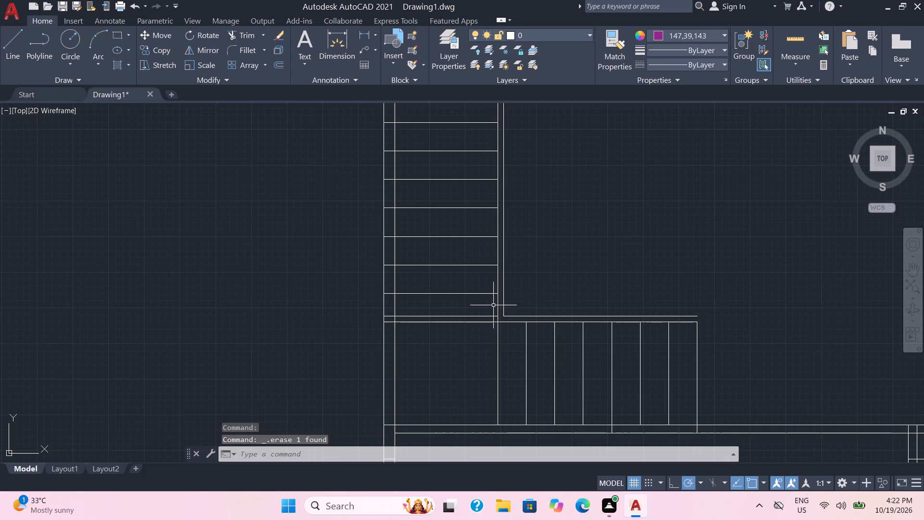
Set the current object color to red 237,31,36.
scroll(513, 308, down, 2)
middle_drag(616, 279, 405, 310)
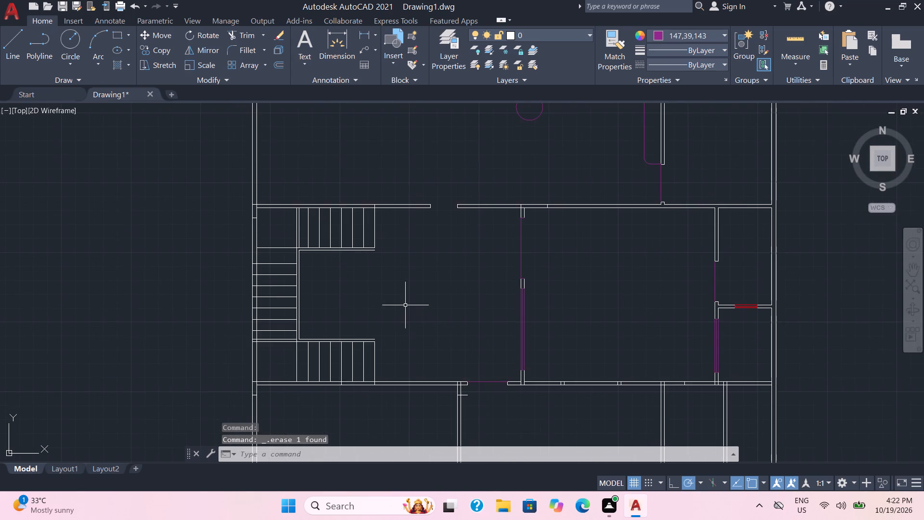
scroll(405, 304, up, 1)
middle_drag(441, 268, 462, 372)
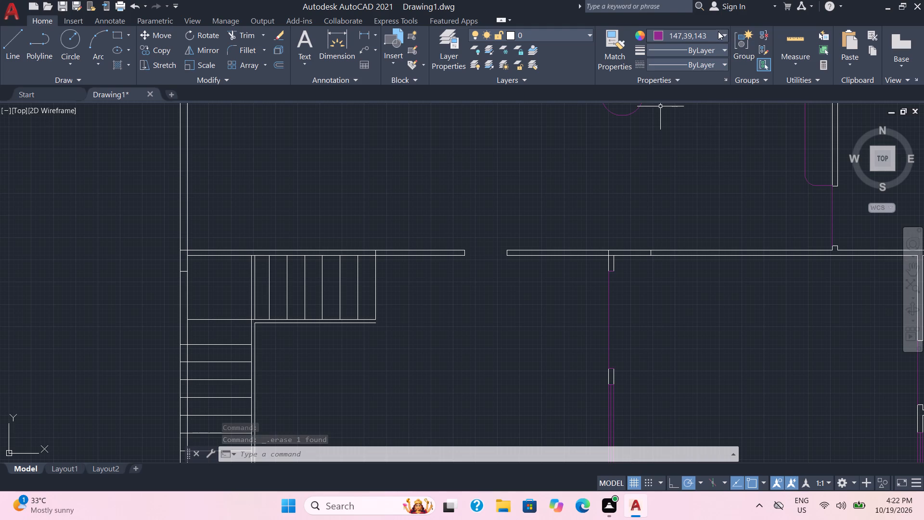
click(718, 33)
click(691, 107)
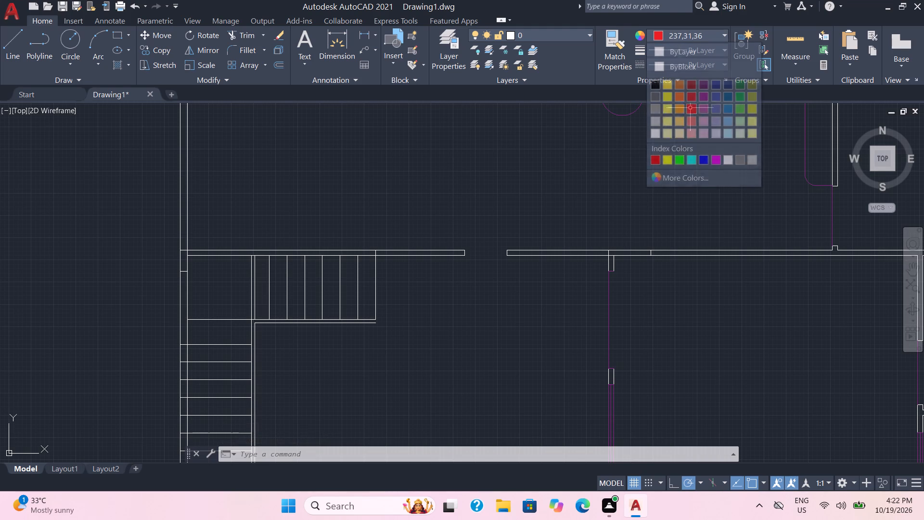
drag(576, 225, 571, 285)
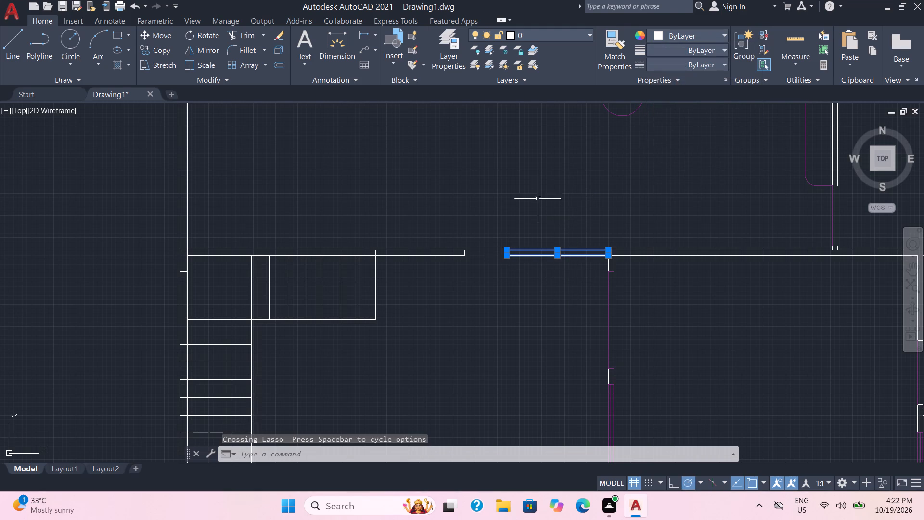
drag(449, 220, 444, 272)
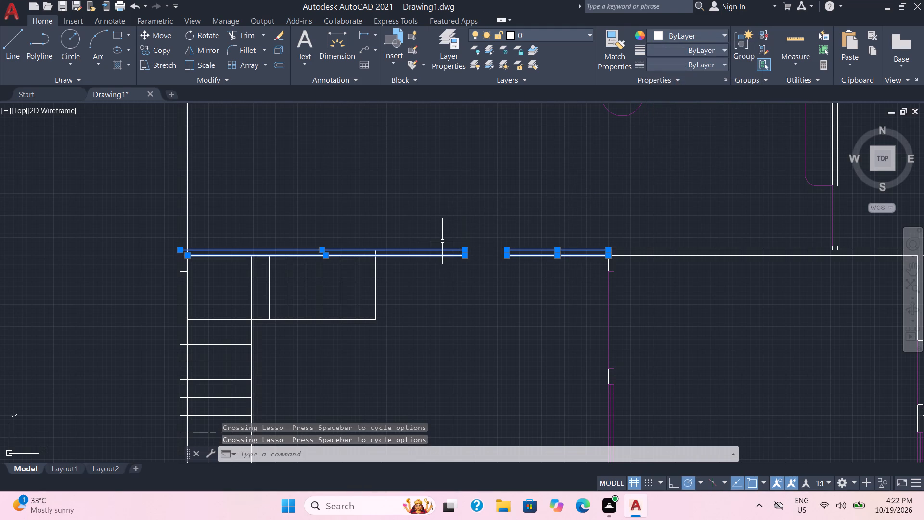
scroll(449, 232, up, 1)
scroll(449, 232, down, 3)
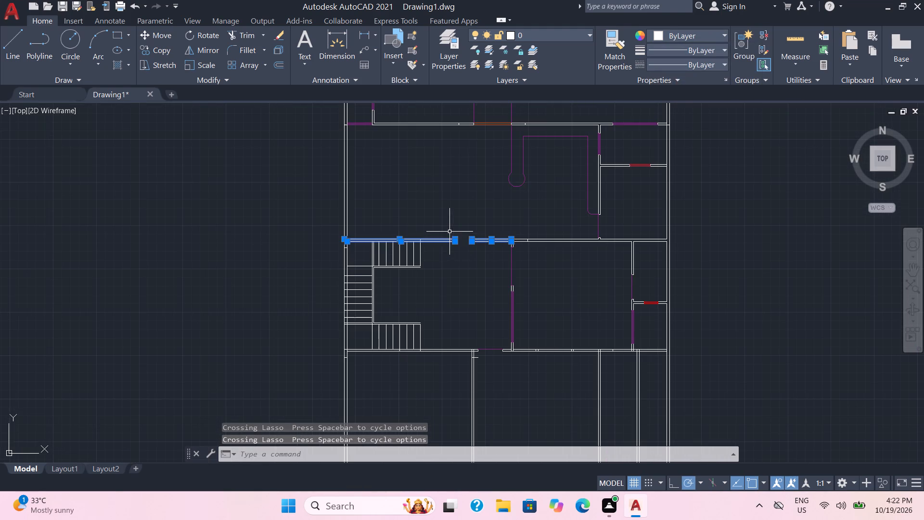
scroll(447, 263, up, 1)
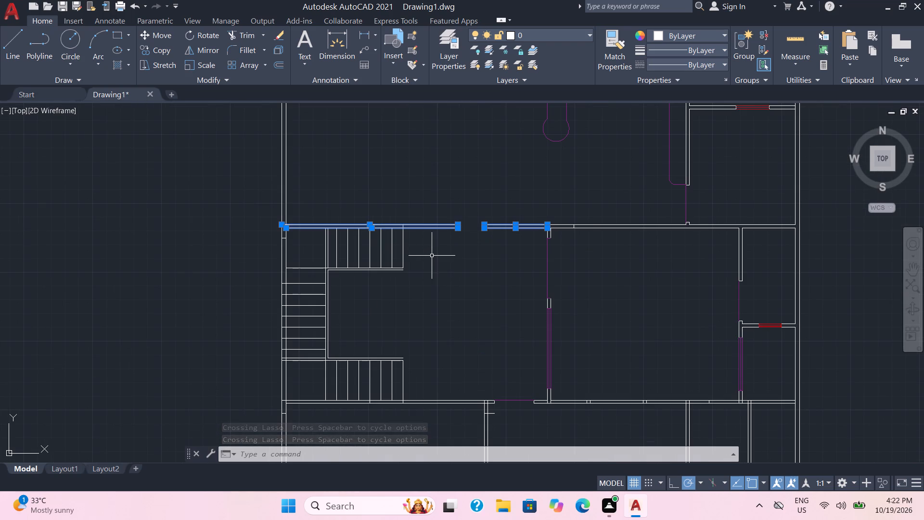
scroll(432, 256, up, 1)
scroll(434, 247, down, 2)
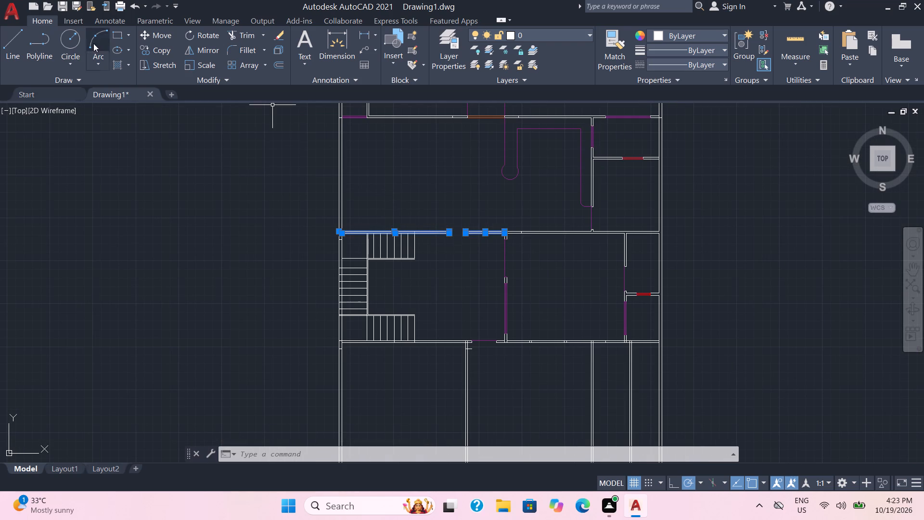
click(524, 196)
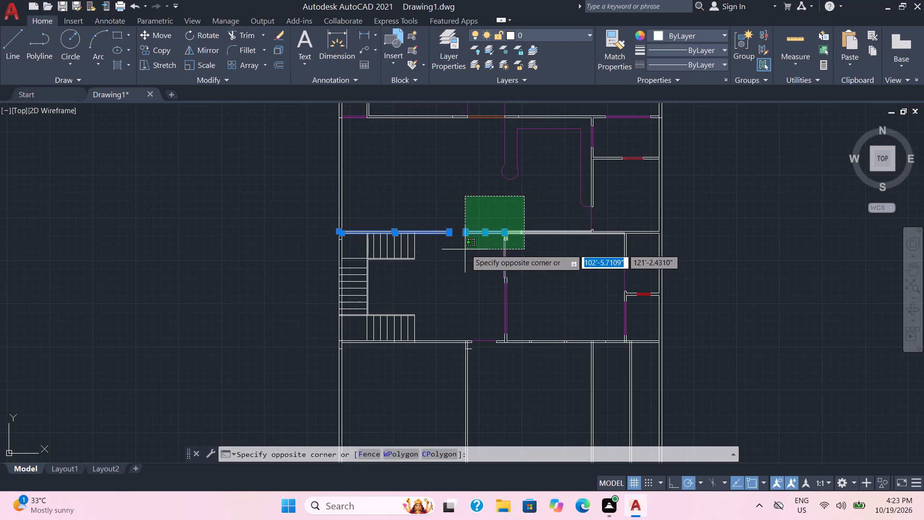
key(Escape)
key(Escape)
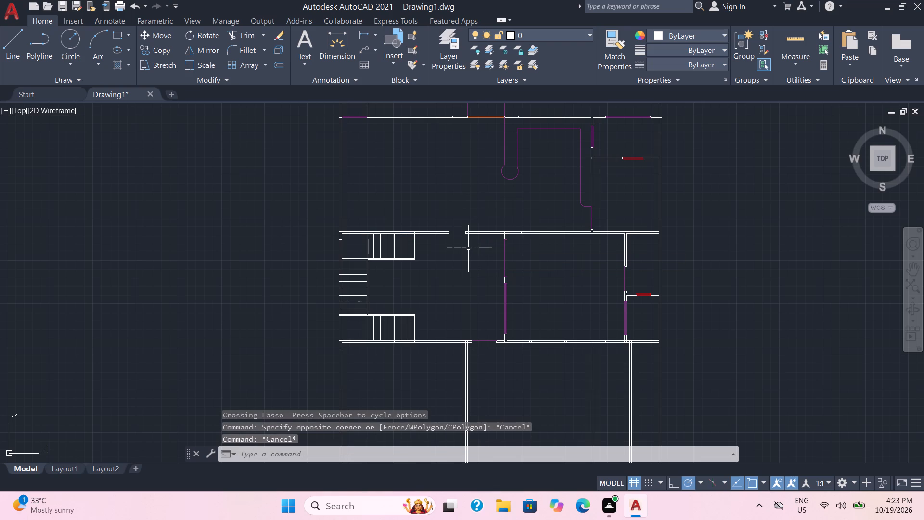
Change both north wall lines between the opening and the purple-lined partition to orange 242,103,34.
scroll(467, 249, up, 1)
drag(494, 212, 497, 278)
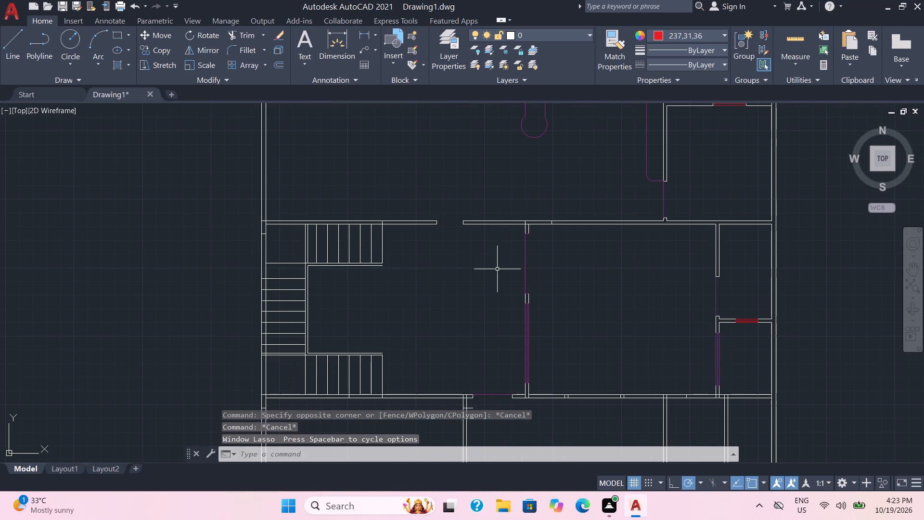
drag(500, 250, 480, 201)
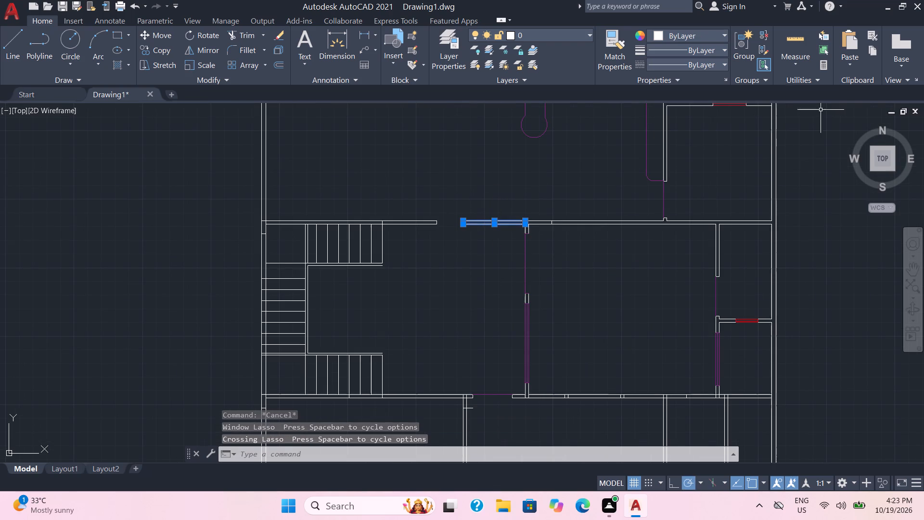
click(724, 34)
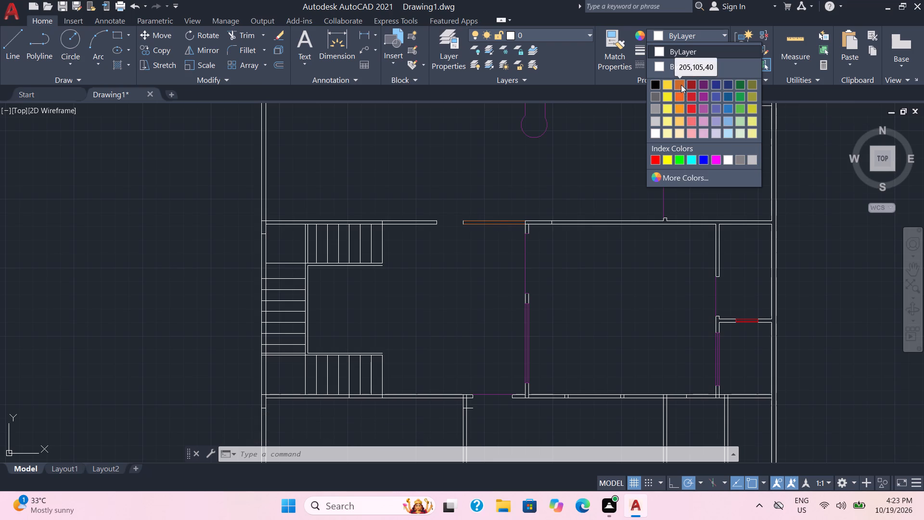
click(679, 93)
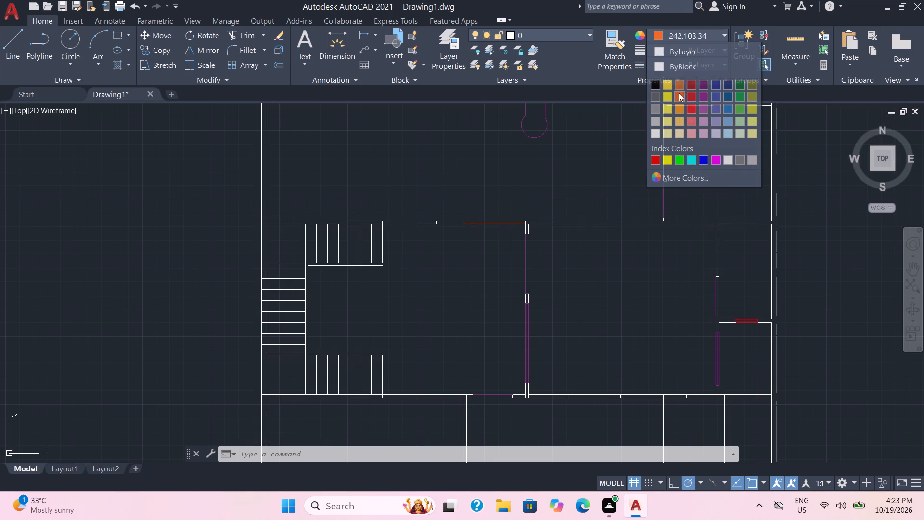
scroll(532, 197, up, 2)
scroll(397, 268, up, 1)
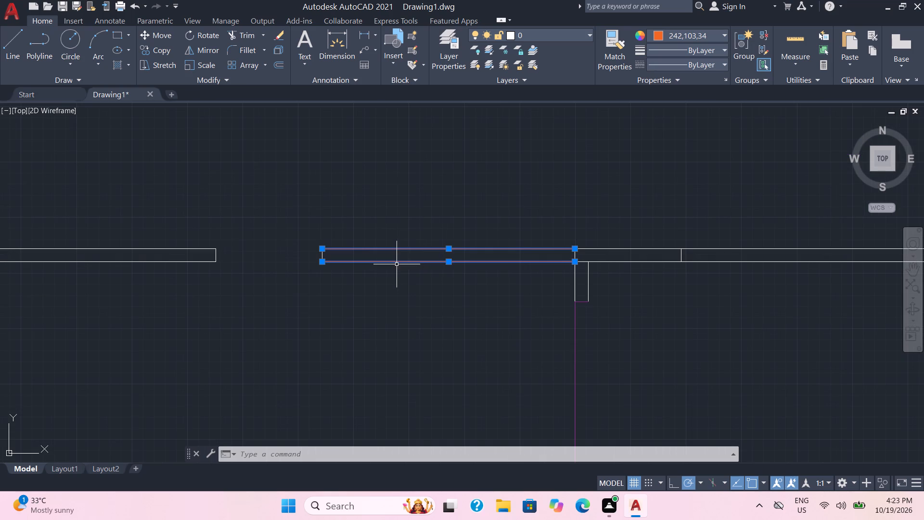
key(Escape)
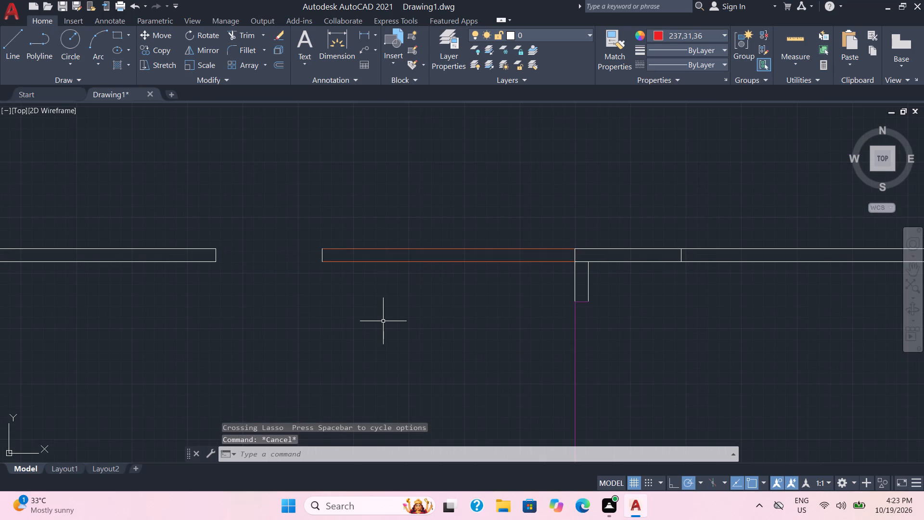
drag(355, 305, 550, 334)
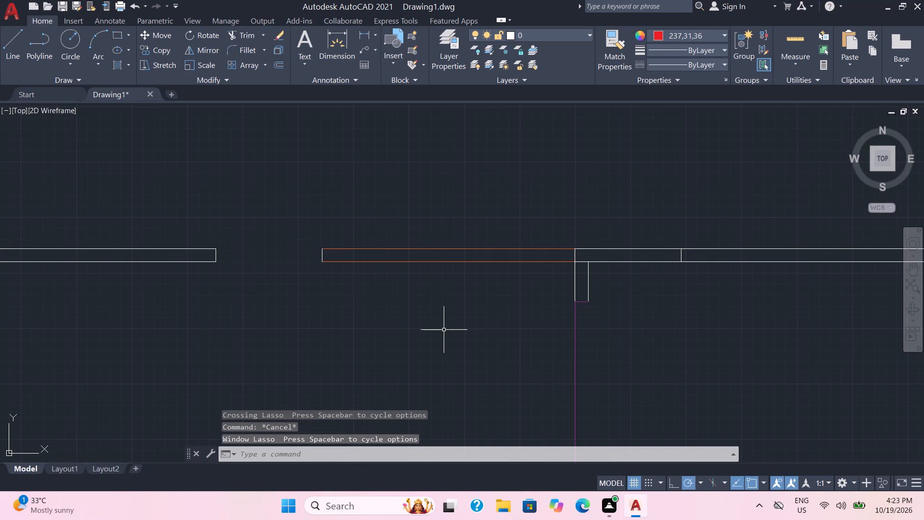
Delete the two short end lines that cap the north wall on either side of its opening.
middle_drag(441, 332, 694, 300)
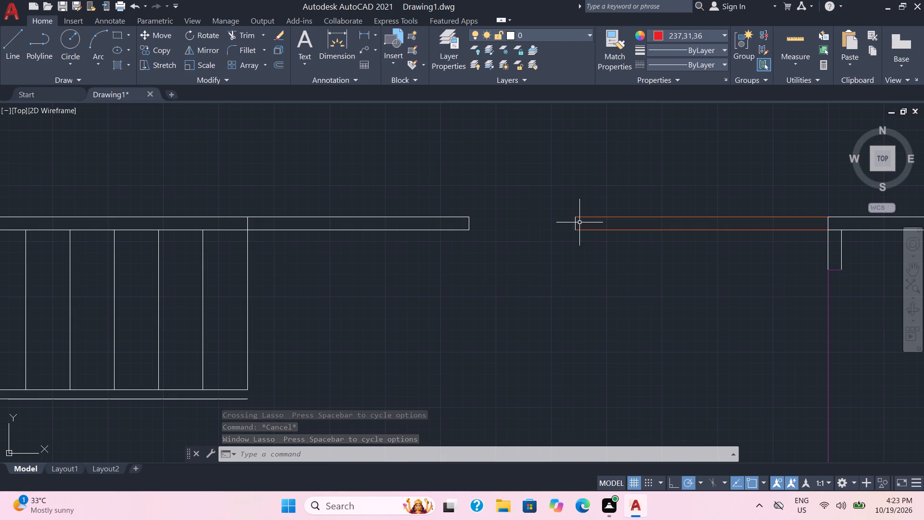
drag(579, 222, 536, 220)
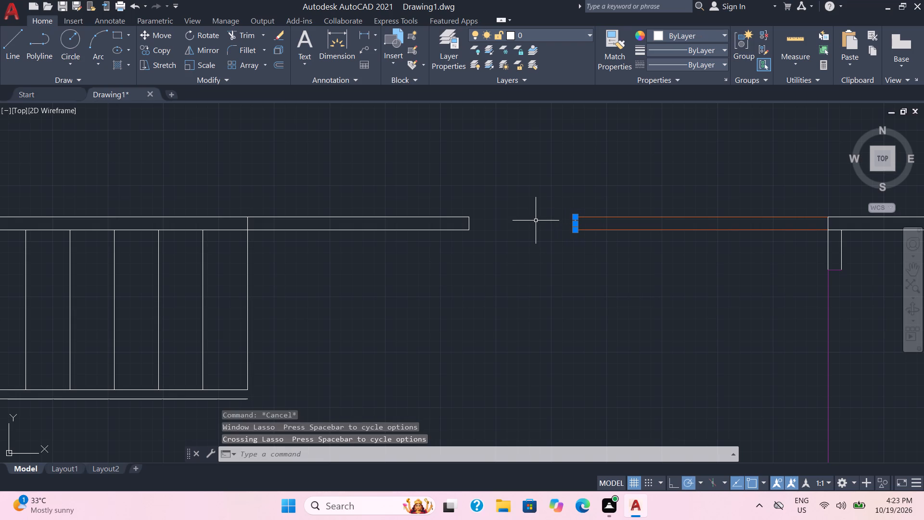
key(Delete)
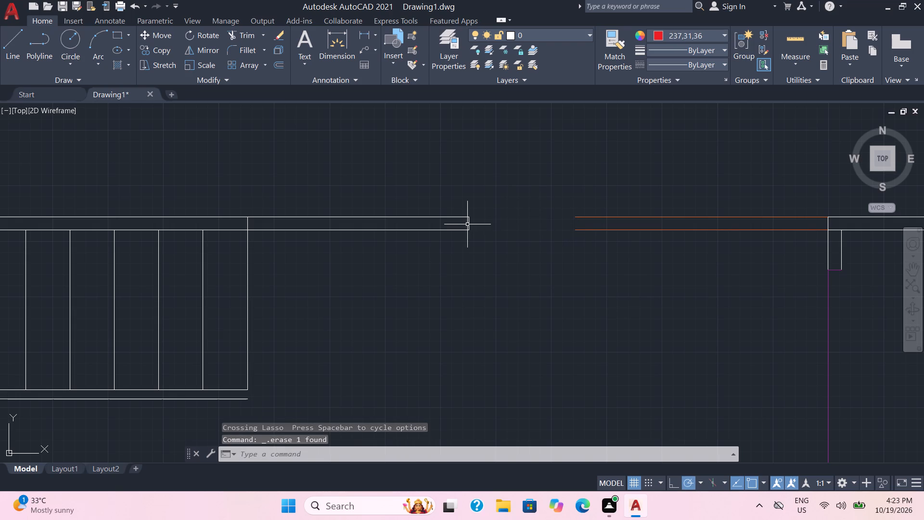
click(469, 225)
key(Delete)
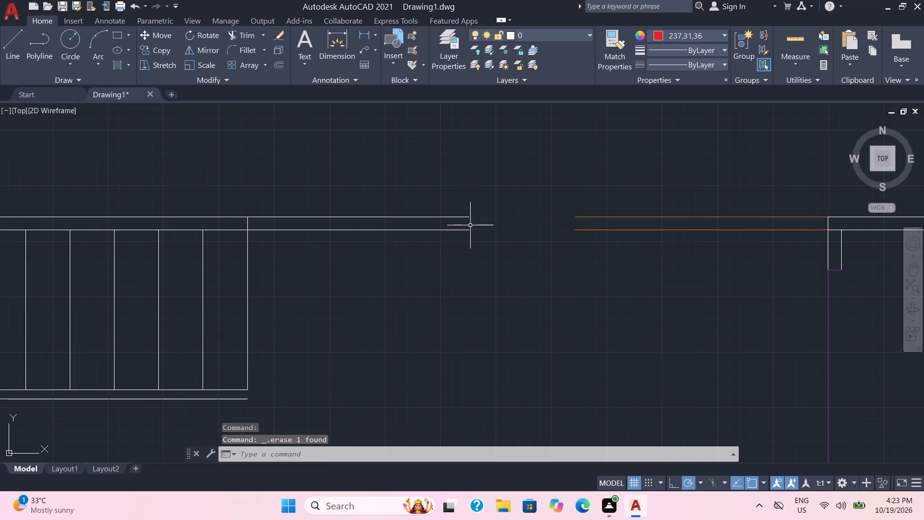
Trim away both white north wall lines between the north strip's east end and the opening.
click(254, 39)
click(383, 218)
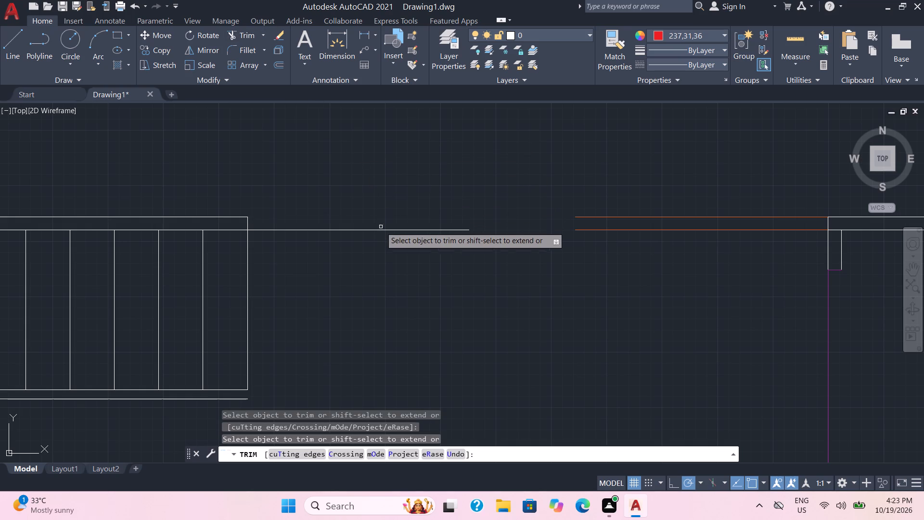
click(382, 232)
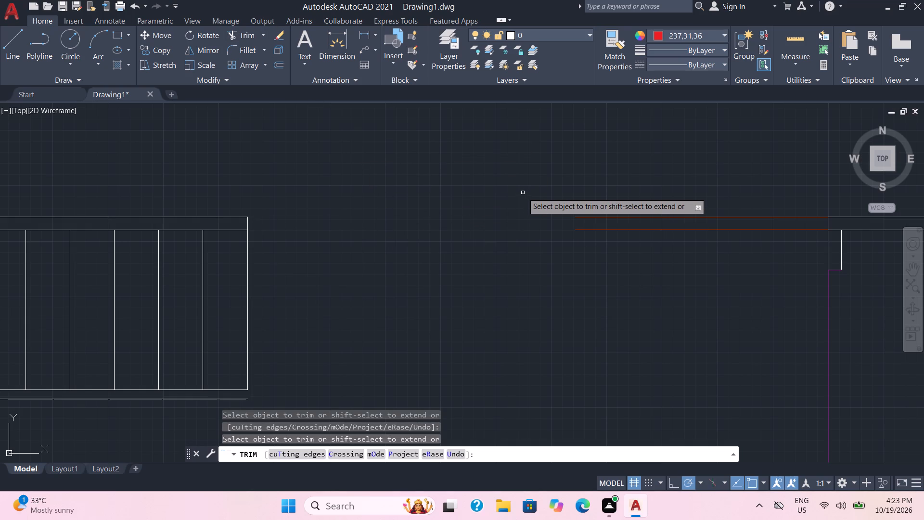
key(Return)
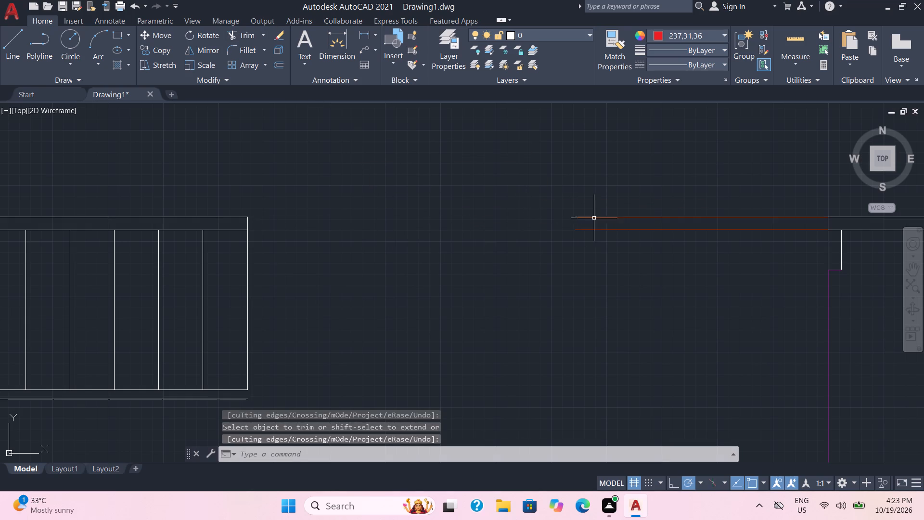
Extend both orange north wall lines west to the north strip's east end line.
key(Return)
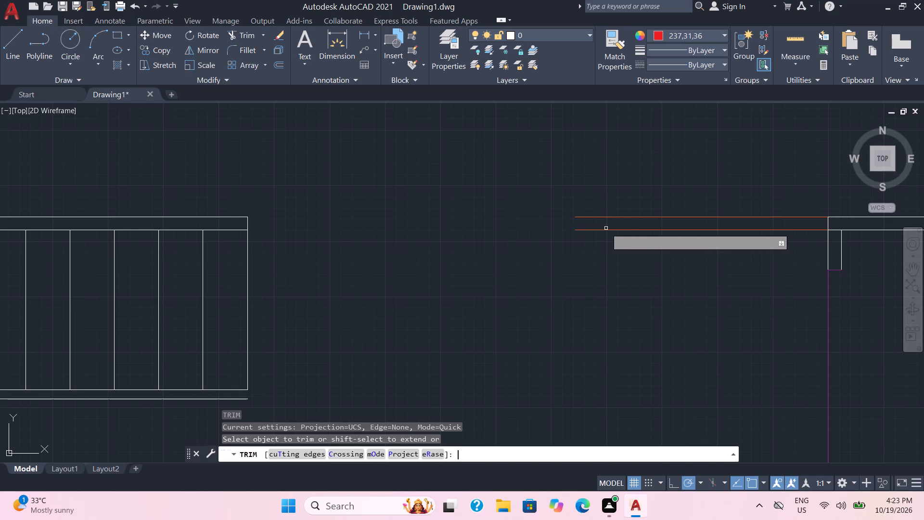
shift+click(643, 217)
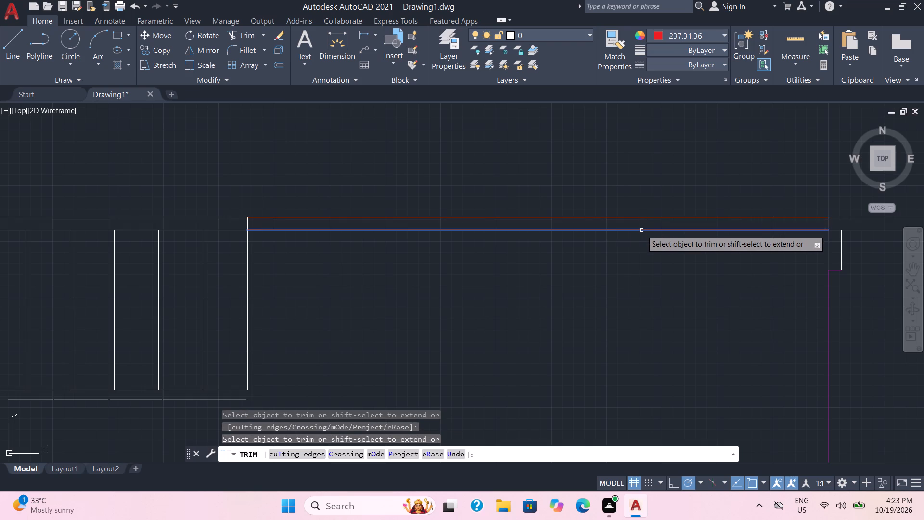
shift+click(642, 230)
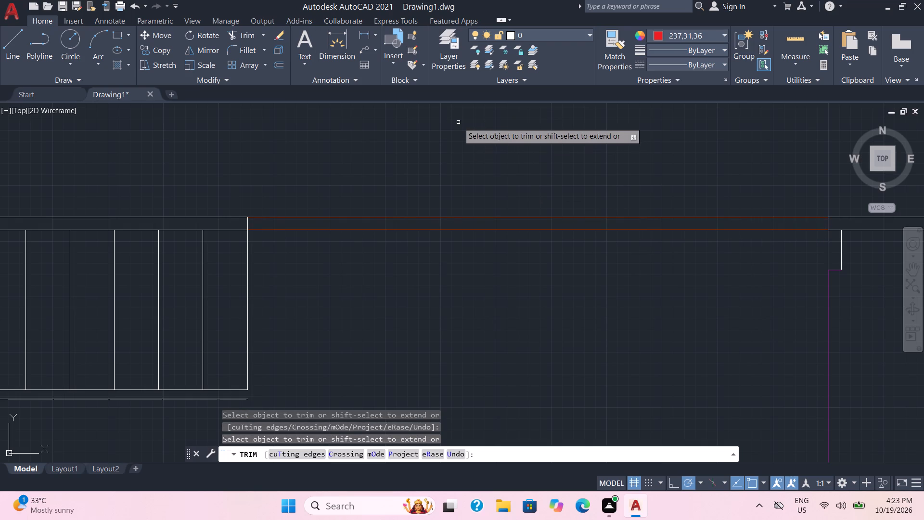
Draw two red vertical lines joined by a diagonal across the middle of the orange wall to mark a new opening.
click(15, 38)
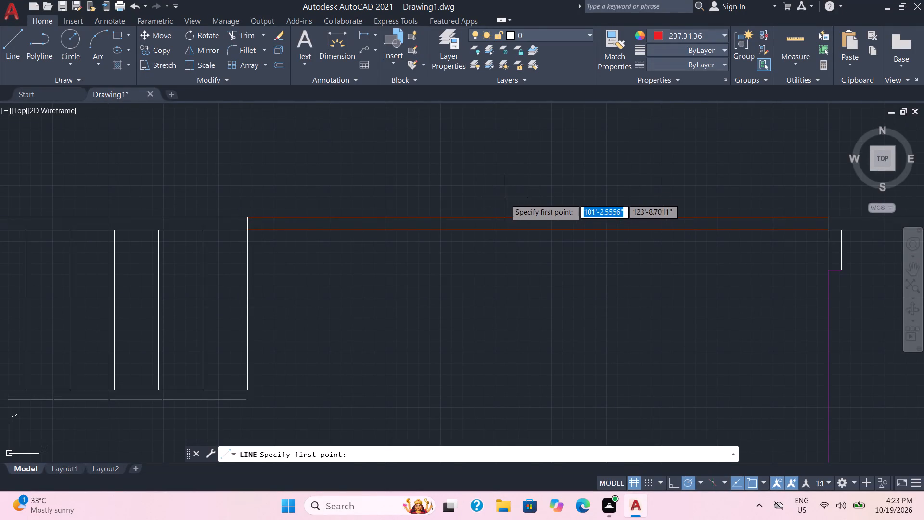
drag(500, 187, 490, 231)
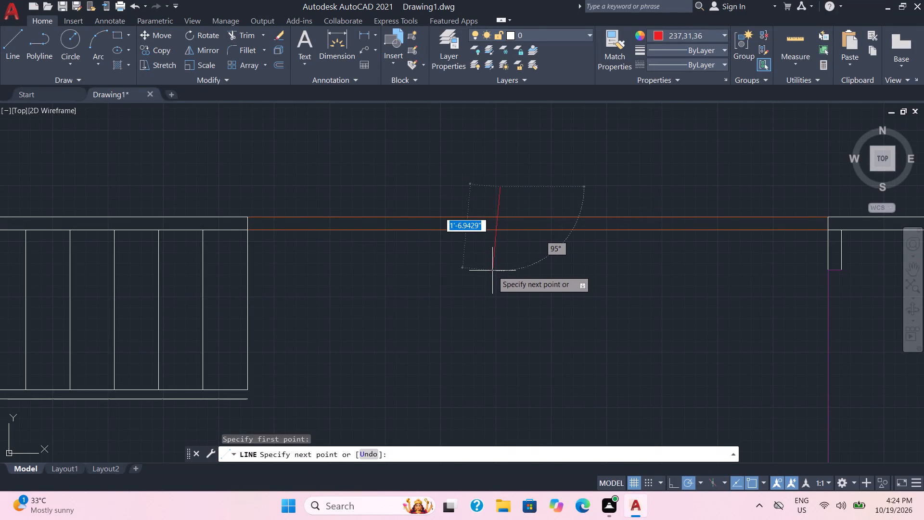
click(494, 277)
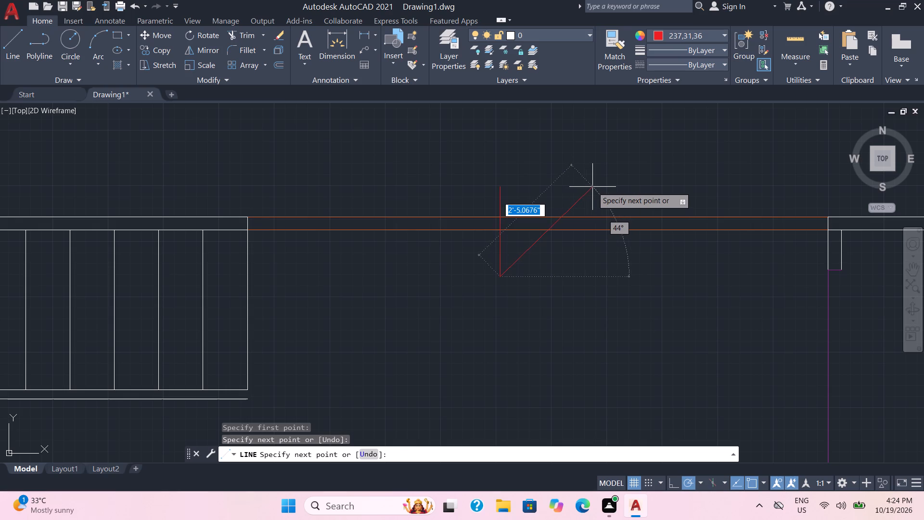
click(592, 187)
click(590, 286)
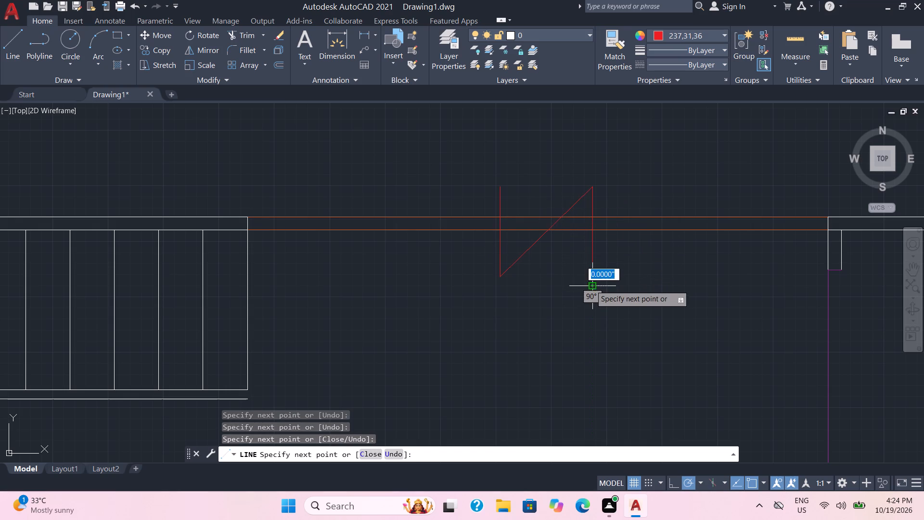
key(Escape)
Trim out the orange wall between the two red verticals, along with the diagonal and the verticals' excess lengths.
text(tr)
key(Return)
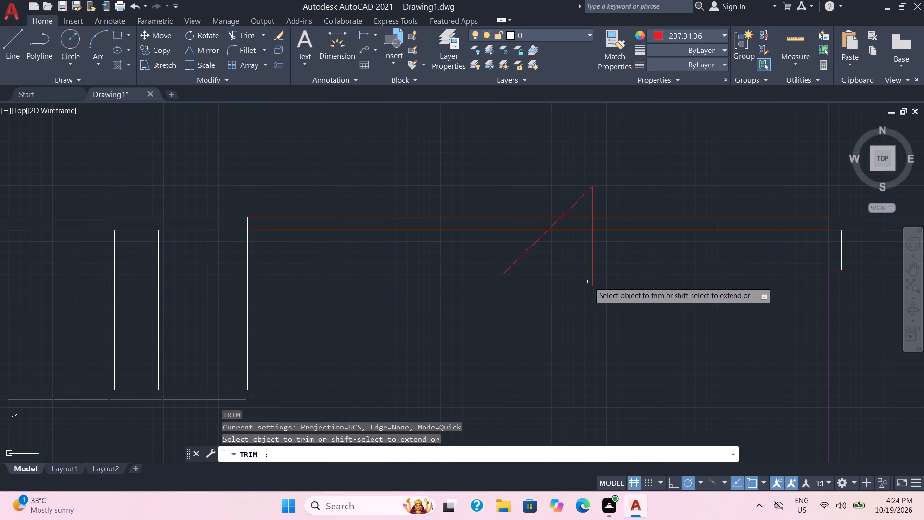
drag(542, 192, 550, 258)
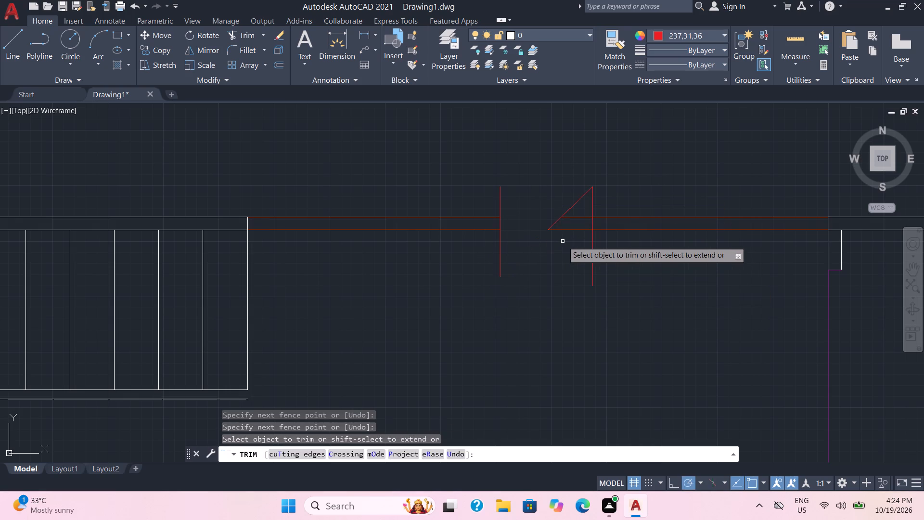
drag(563, 244, 569, 167)
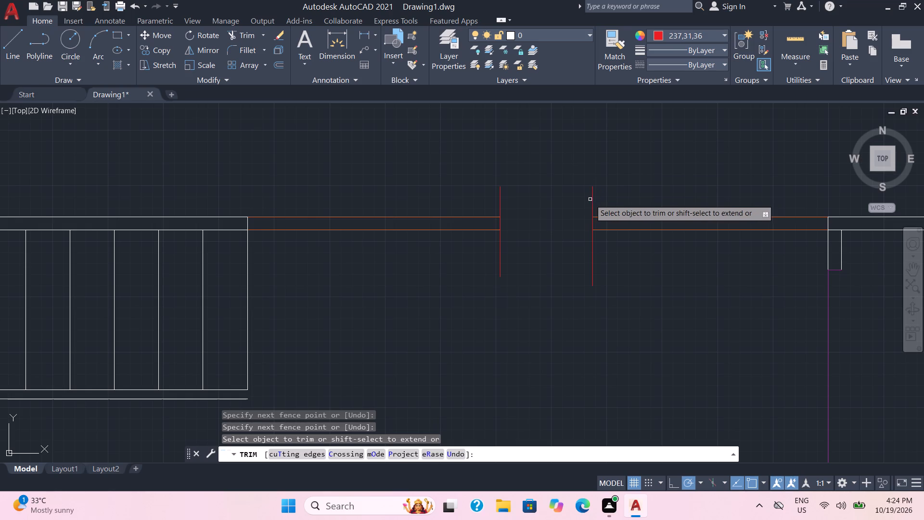
click(591, 199)
click(592, 222)
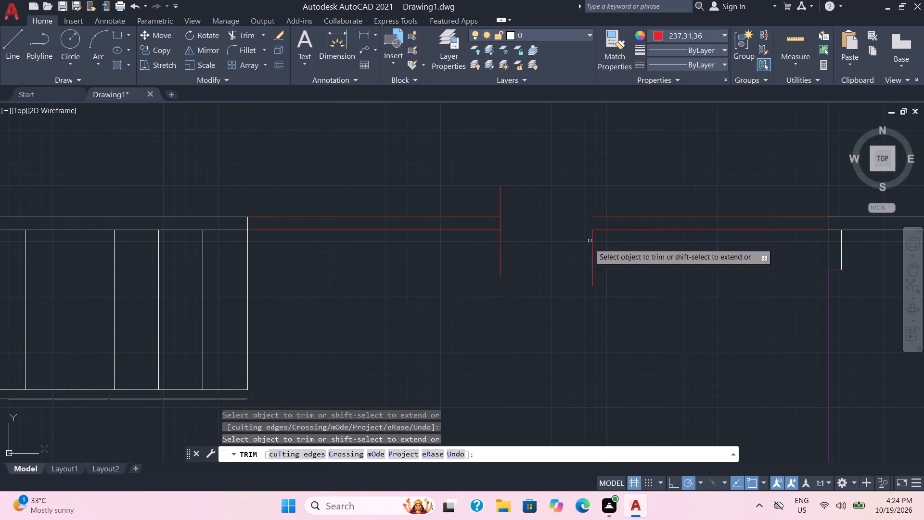
click(591, 274)
click(501, 250)
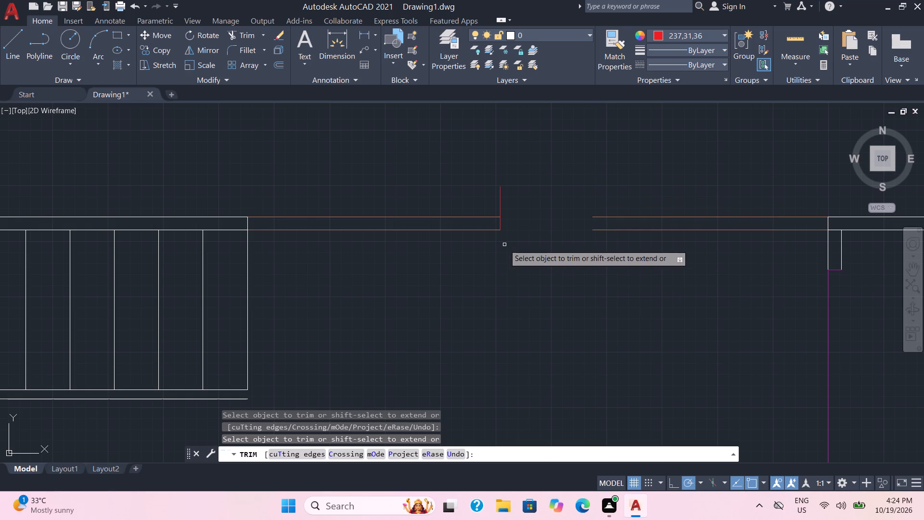
click(500, 205)
Extend the east end lines of the south and north strips to meet their inner 2" edge lines.
scroll(507, 212, down, 2)
middle_drag(448, 347, 473, 322)
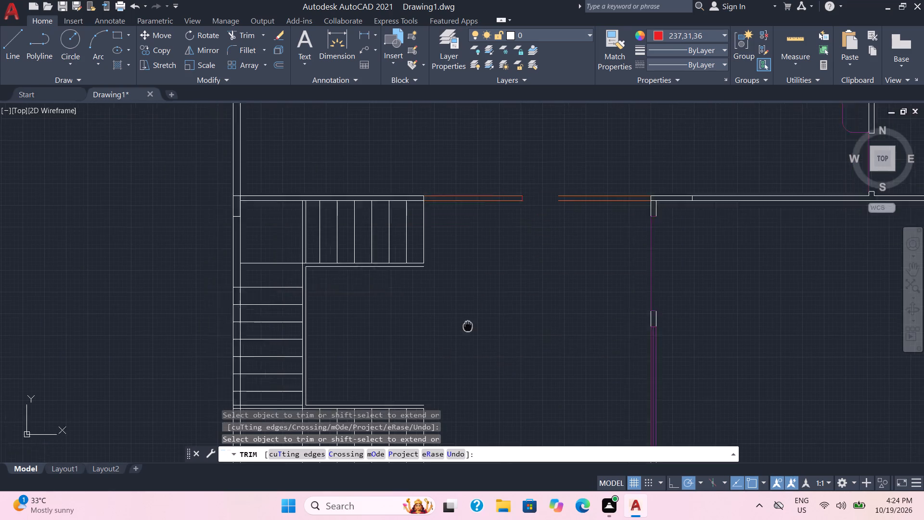
middle_drag(473, 322, 580, 263)
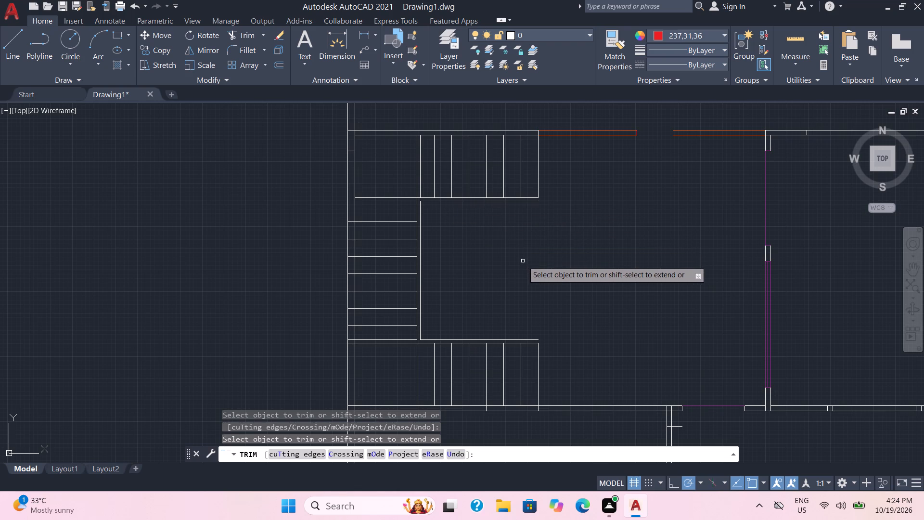
shift+click(538, 363)
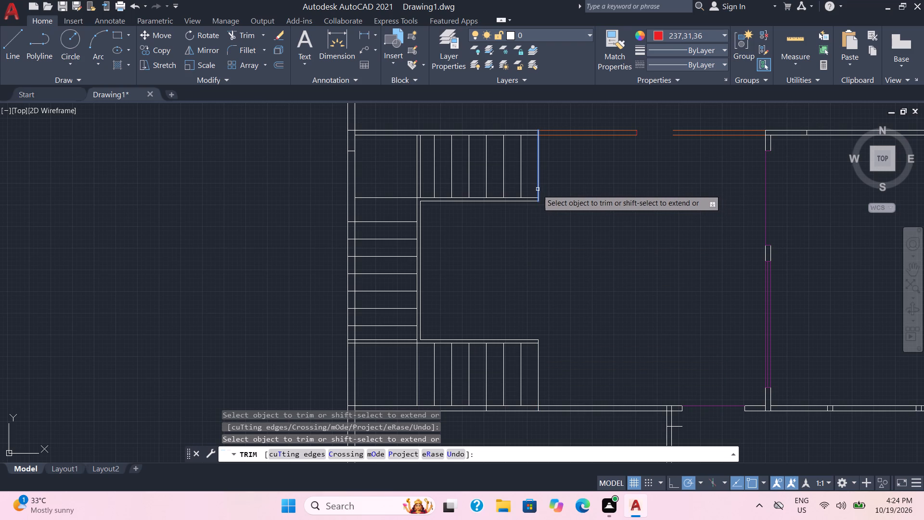
shift+click(538, 189)
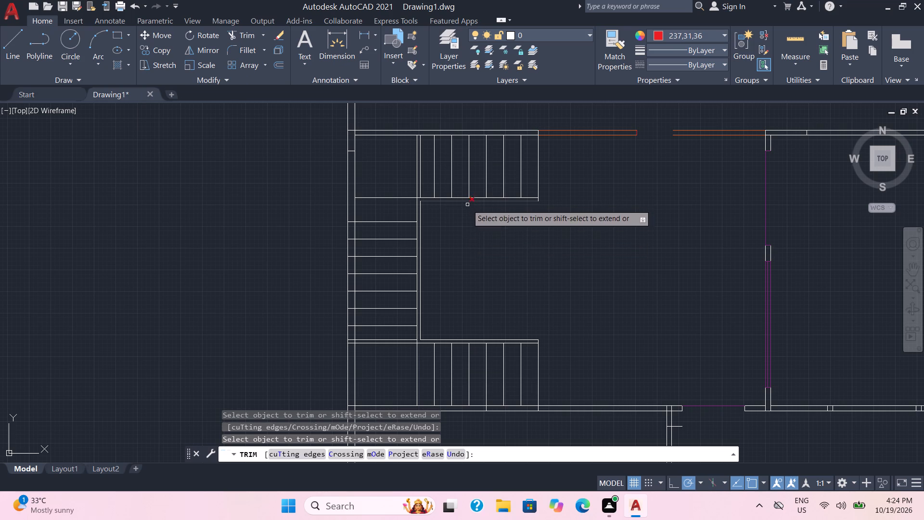
key(Escape)
Change all lines of the west room's U-shaped strips to purple 147,39,143.
click(564, 182)
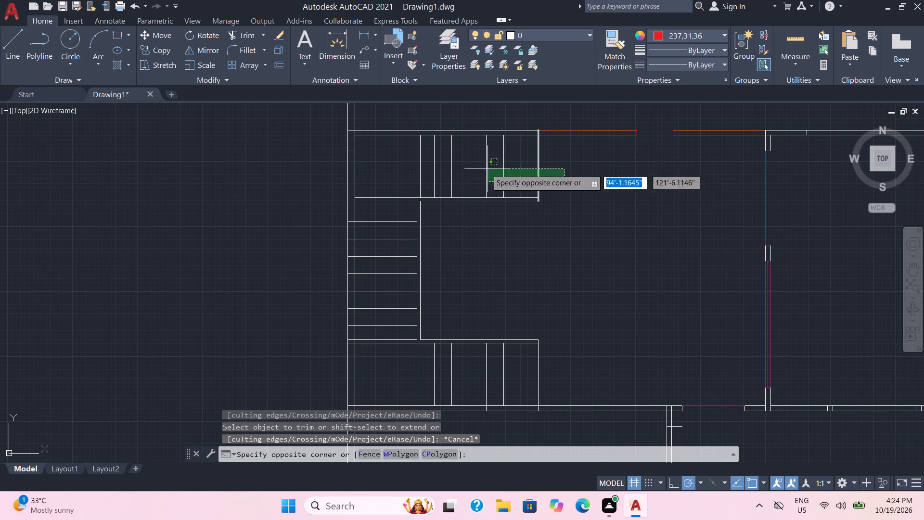
click(384, 360)
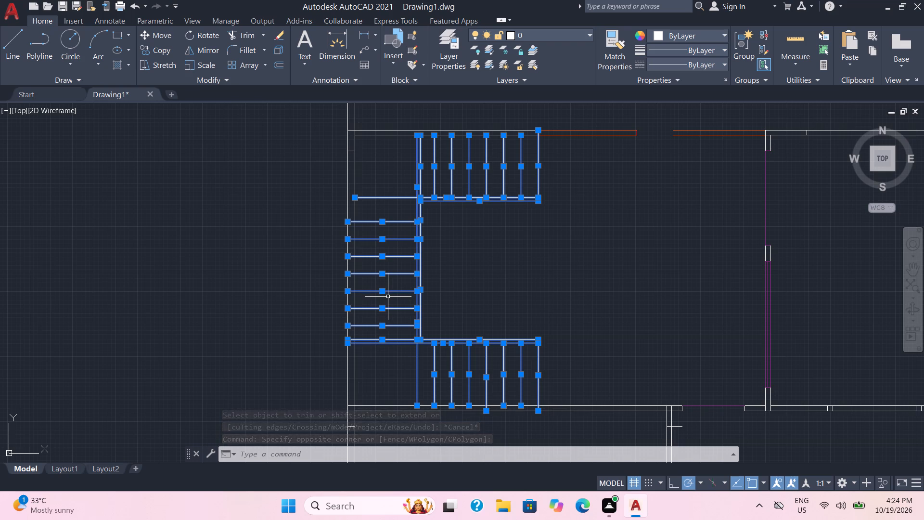
click(696, 38)
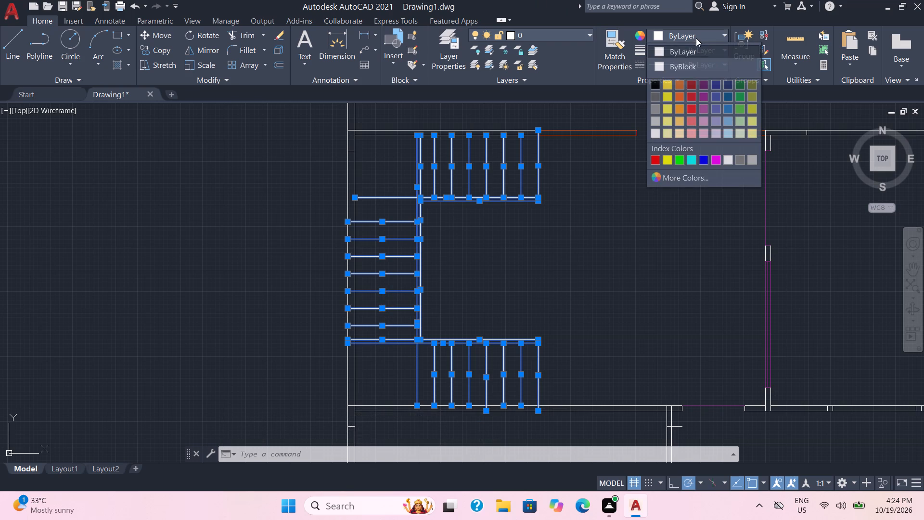
click(704, 94)
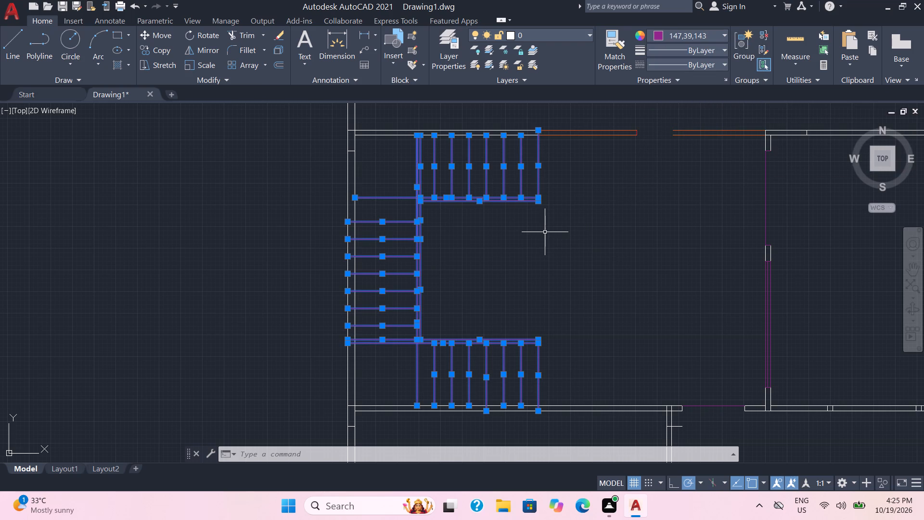
key(Escape)
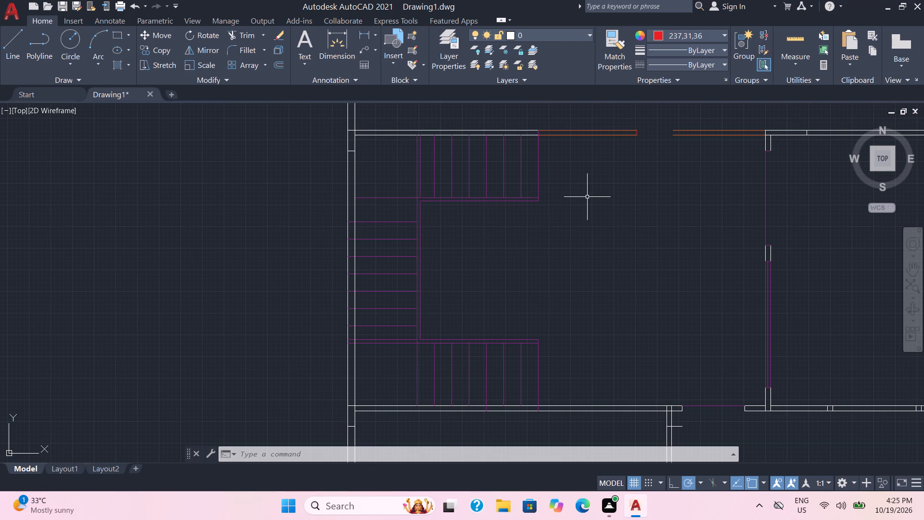
Trim away the short red line left on the west side of the orange wall's opening.
click(242, 31)
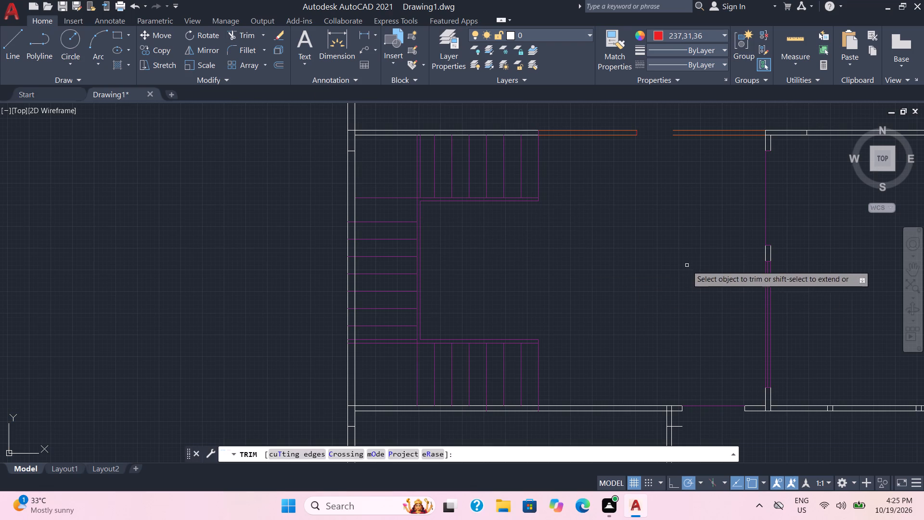
middle_drag(686, 263, 565, 366)
scroll(562, 363, up, 2)
middle_drag(494, 276, 590, 519)
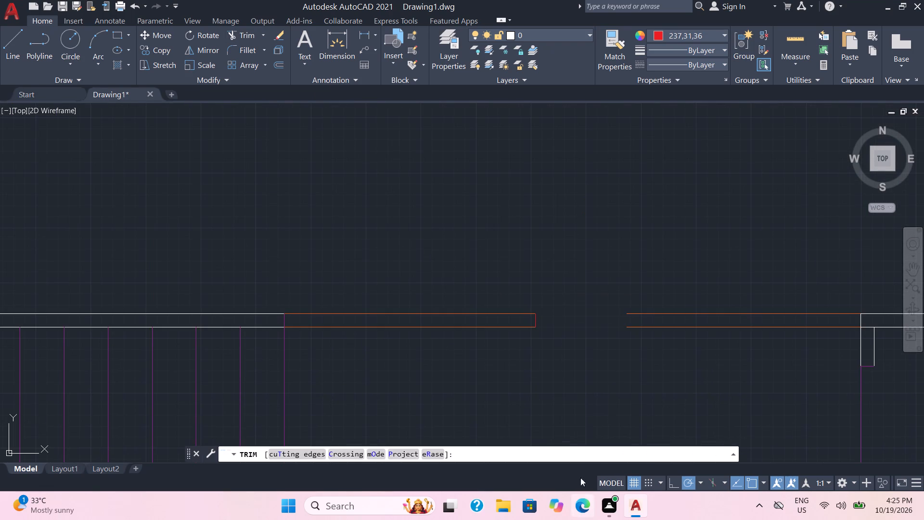
click(536, 321)
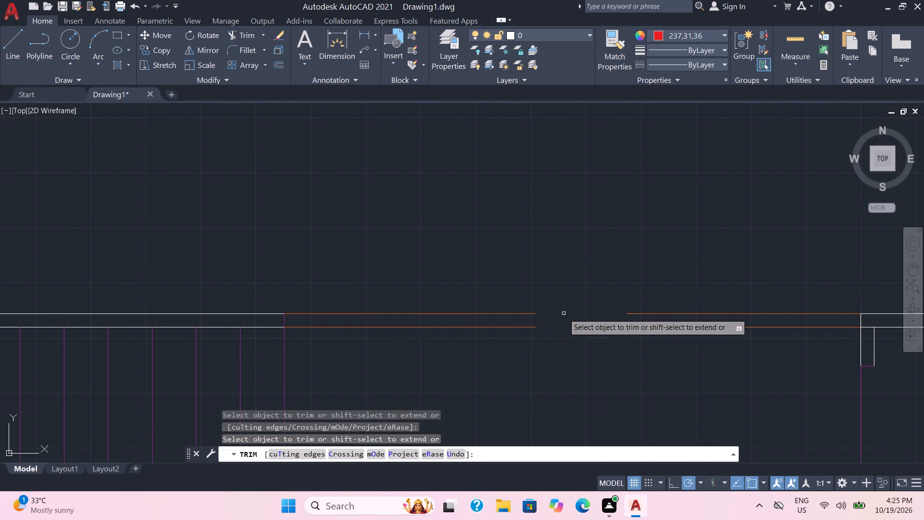
Trim away the south strip's lower edge line where it crosses the west strip and the west wall.
scroll(564, 313, down, 2)
middle_drag(556, 352, 666, 232)
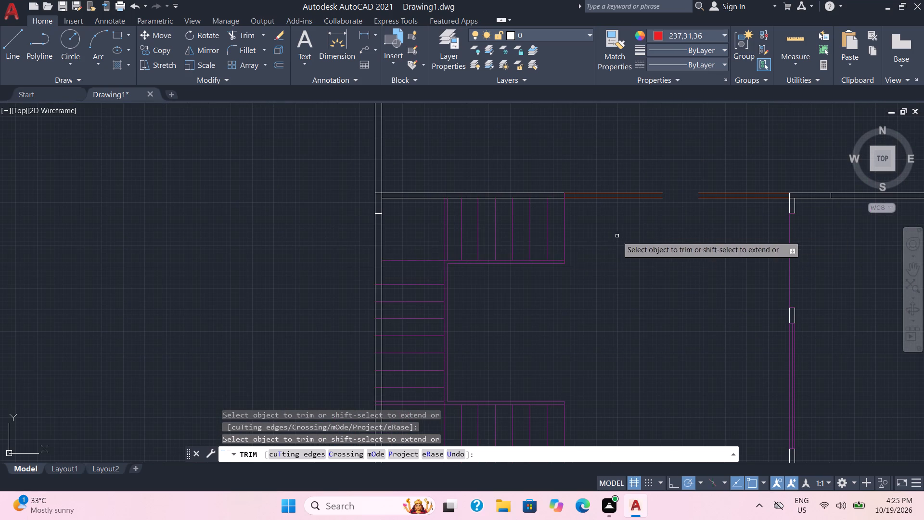
middle_drag(506, 318, 575, 264)
scroll(575, 264, down, 1)
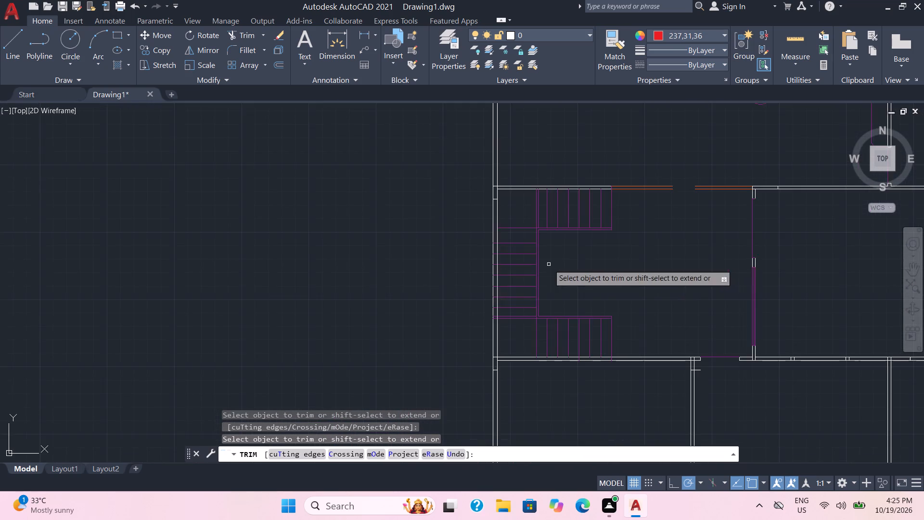
scroll(481, 285, up, 2)
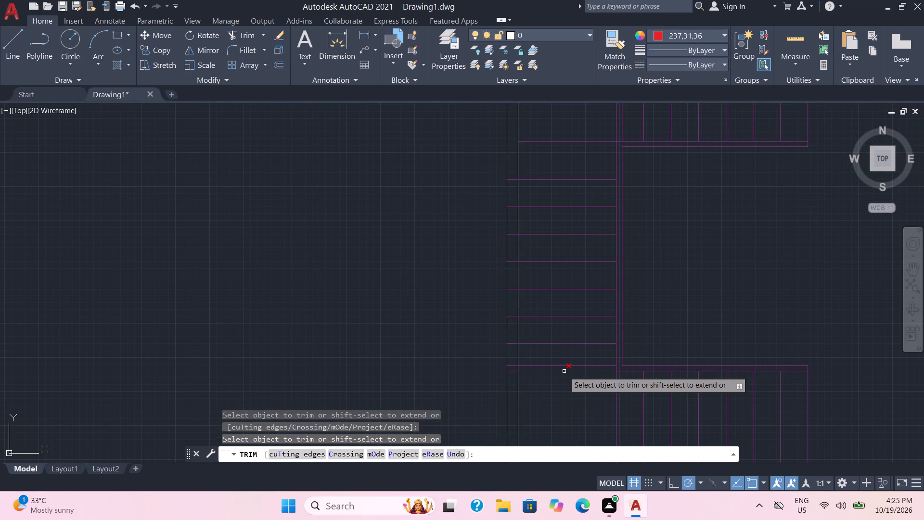
click(564, 371)
click(512, 370)
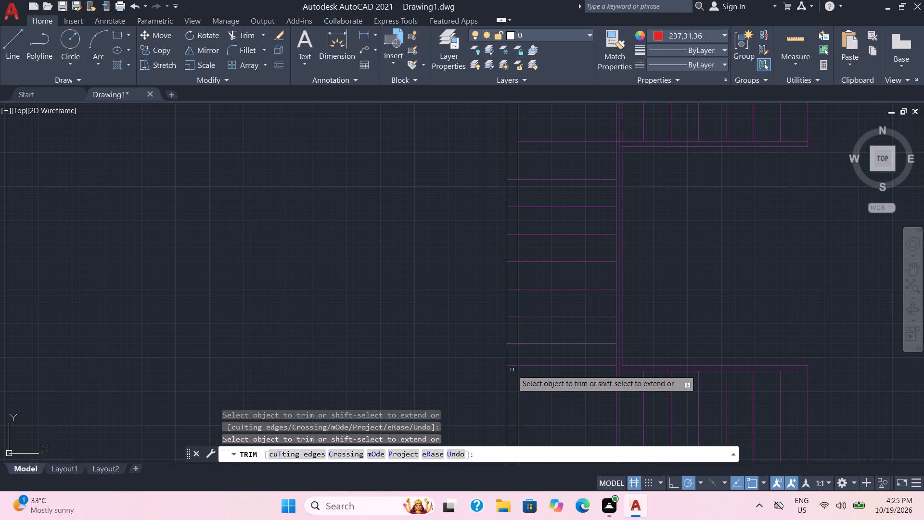
Trim away the parts of the west strip's horizontal divider and edge lines that cross into the west wall.
click(513, 367)
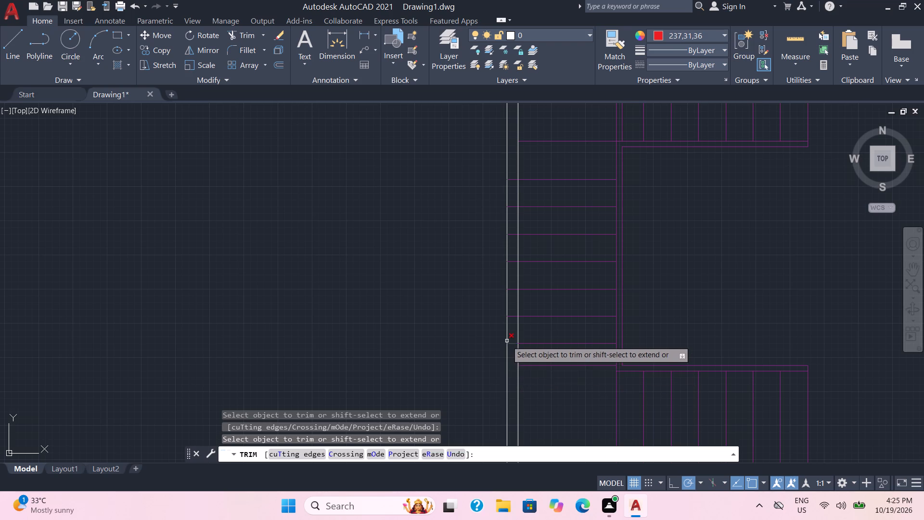
click(510, 344)
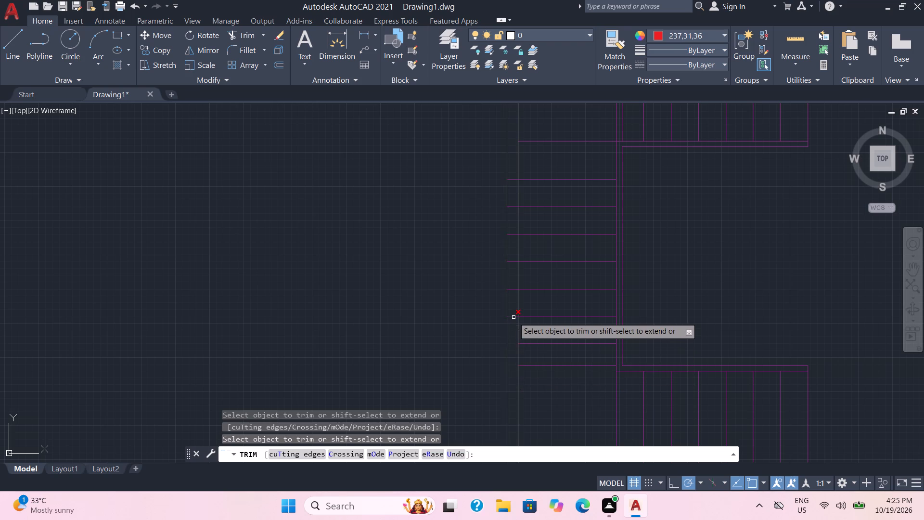
click(513, 317)
click(512, 290)
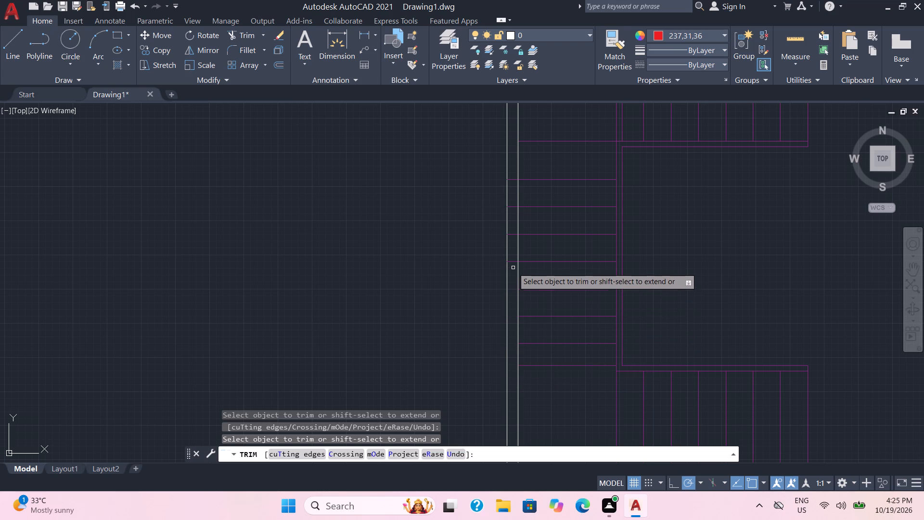
click(513, 262)
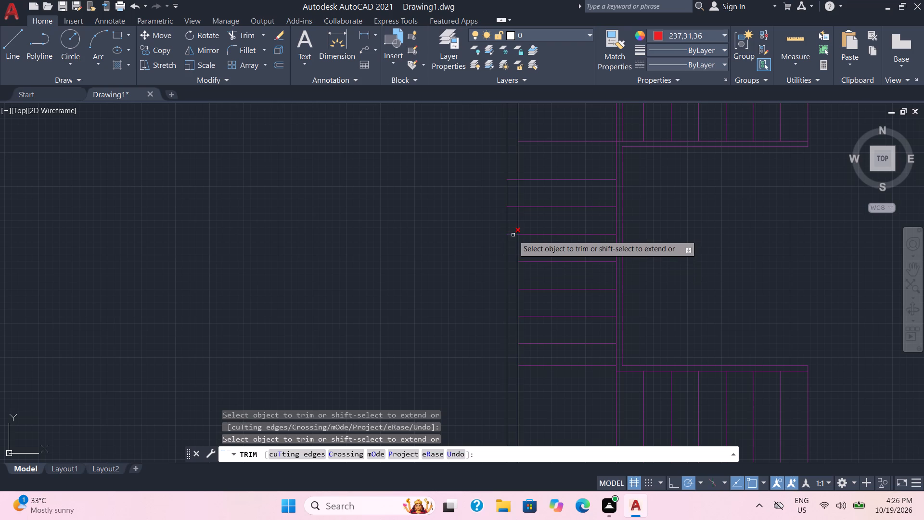
click(513, 235)
click(514, 208)
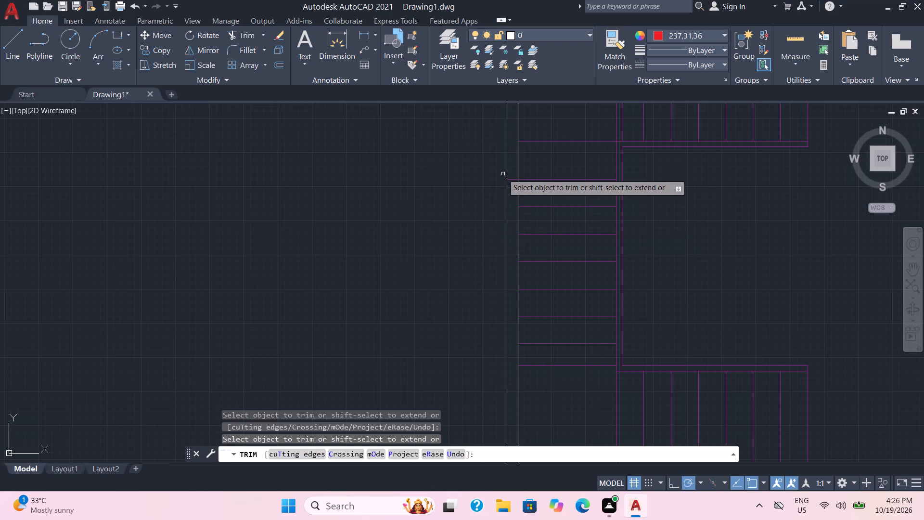
click(512, 180)
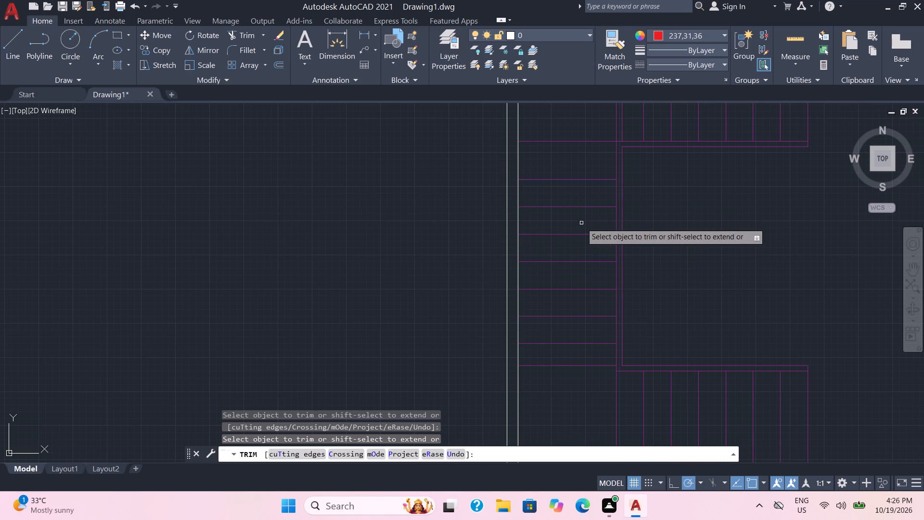
Trim away the short cross line at the partition's north end and the partition's east line inside the west room's south wall.
scroll(591, 233, down, 1)
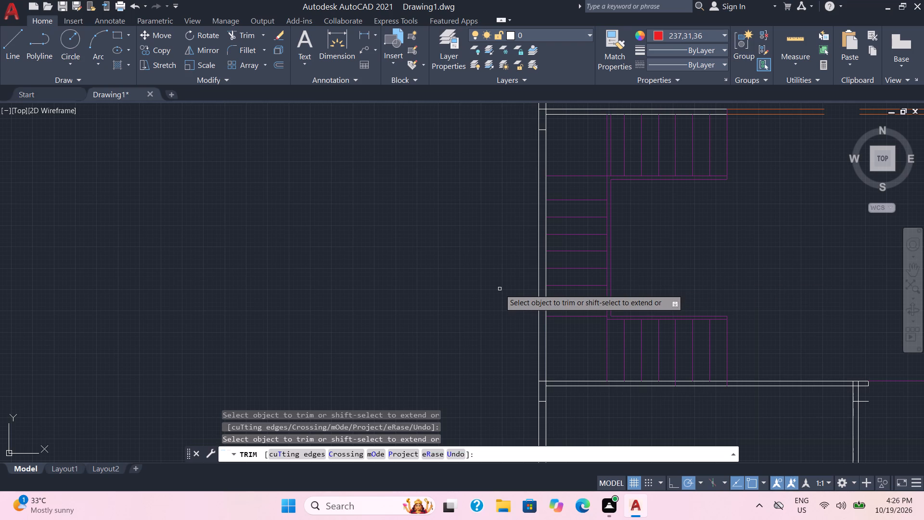
scroll(496, 285, down, 1)
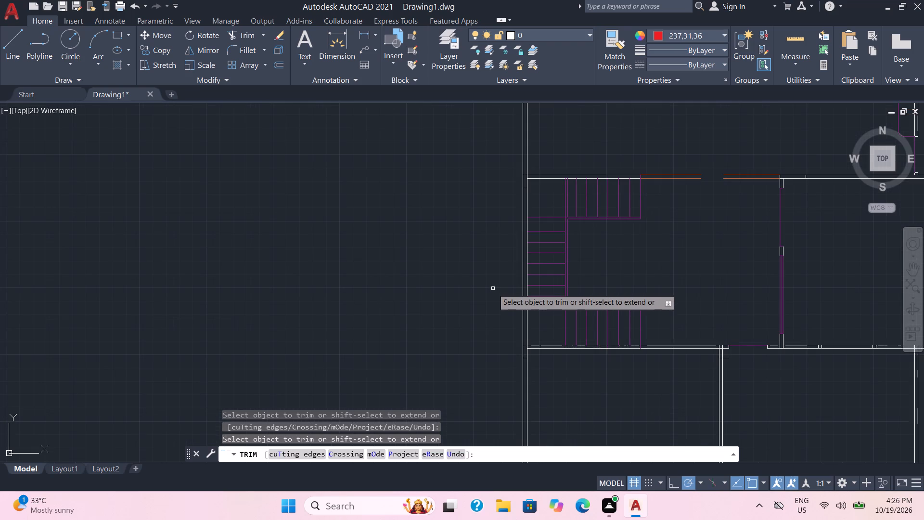
scroll(492, 288, down, 1)
middle_drag(492, 288, 432, 45)
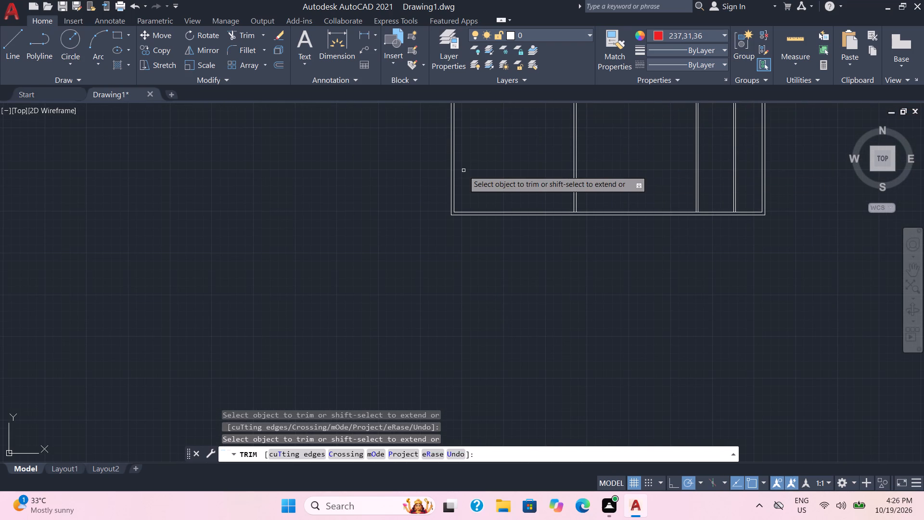
scroll(463, 170, up, 1)
middle_drag(488, 178, 480, 282)
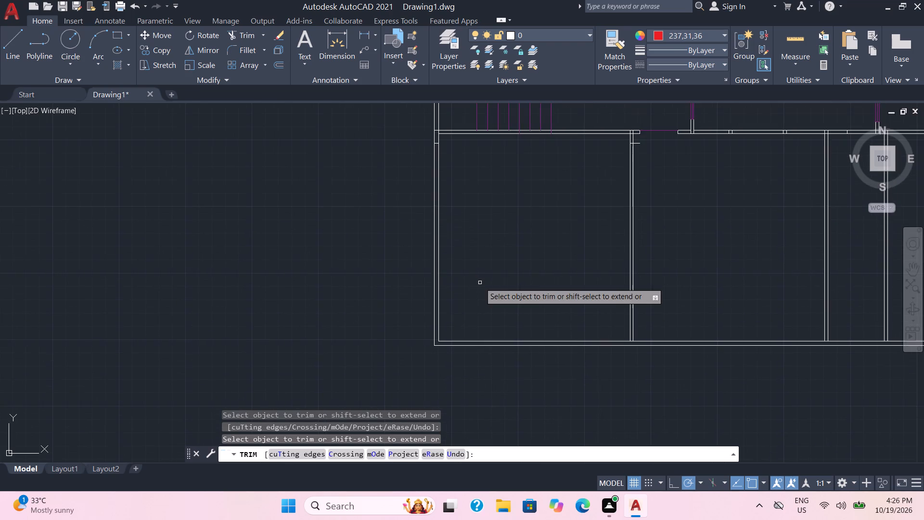
scroll(480, 283, up, 1)
middle_drag(552, 224, 445, 399)
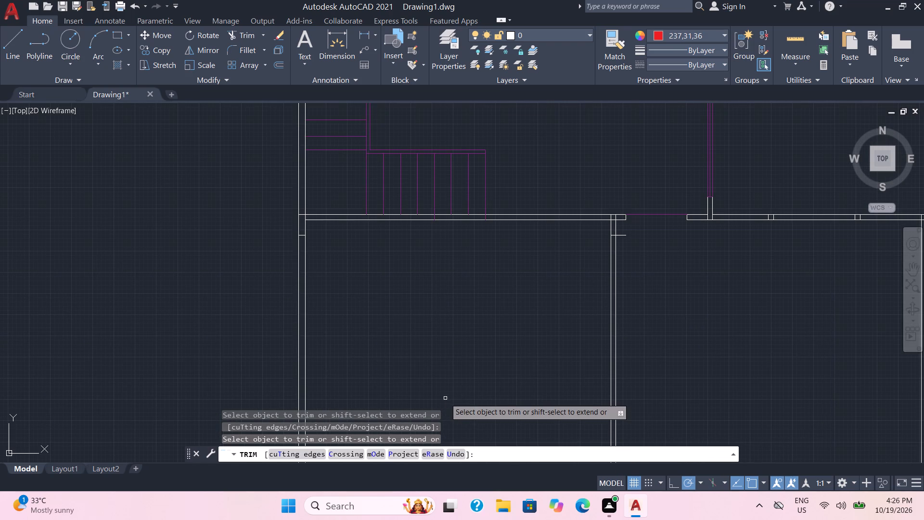
click(621, 236)
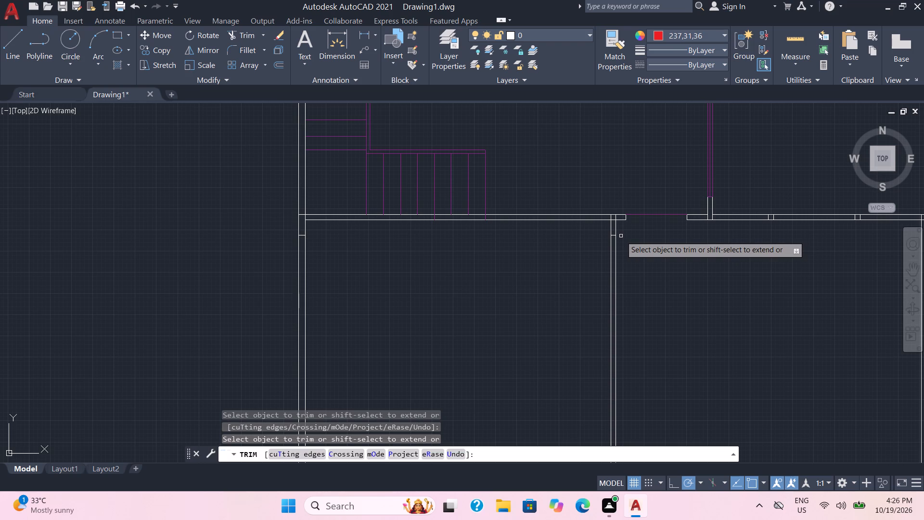
scroll(620, 237, up, 2)
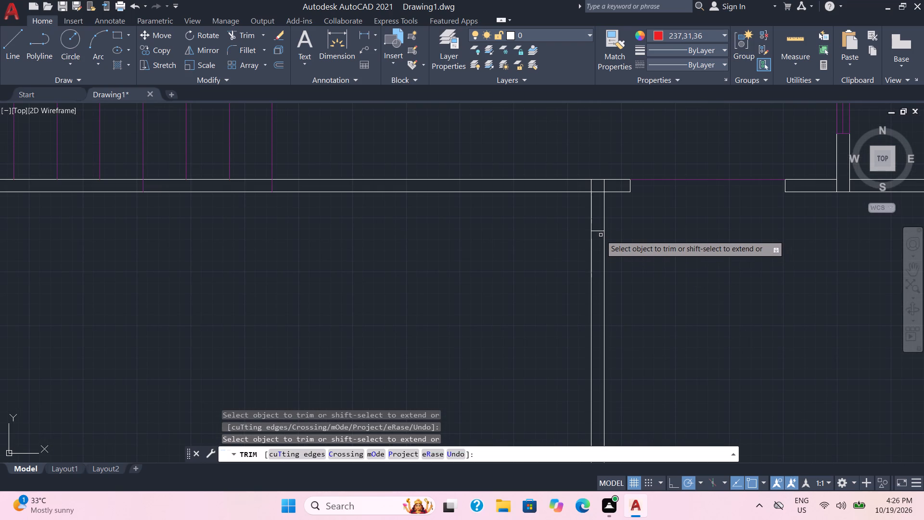
click(599, 231)
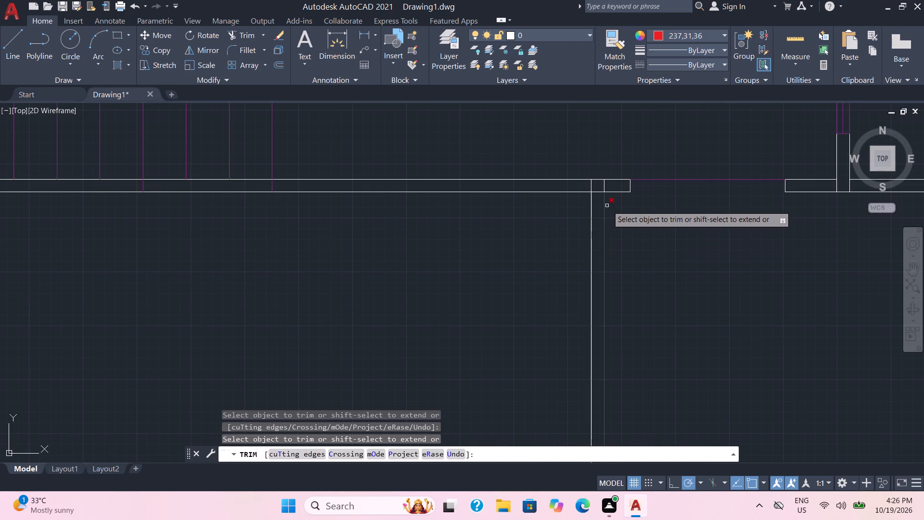
click(603, 186)
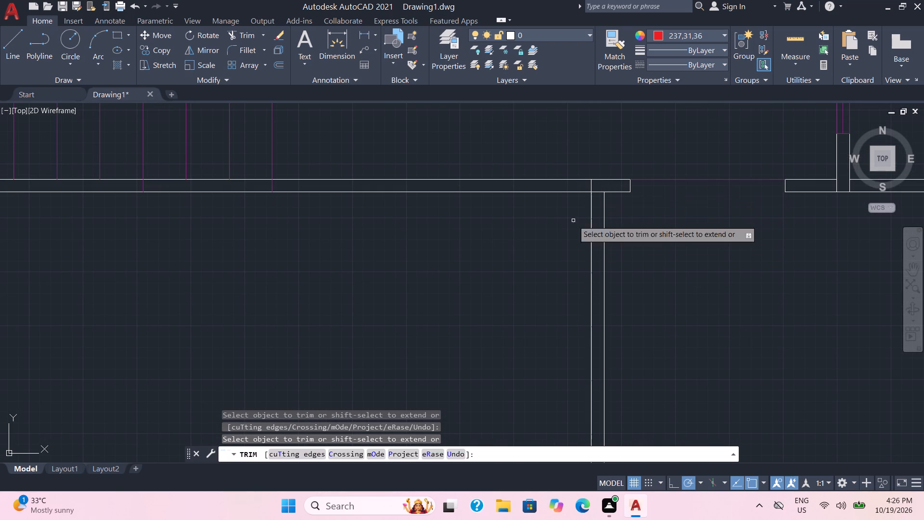
Trim both lines of the west room's south wall from the south strip's fifth vertical line to the partition's west face.
scroll(515, 273, down, 1)
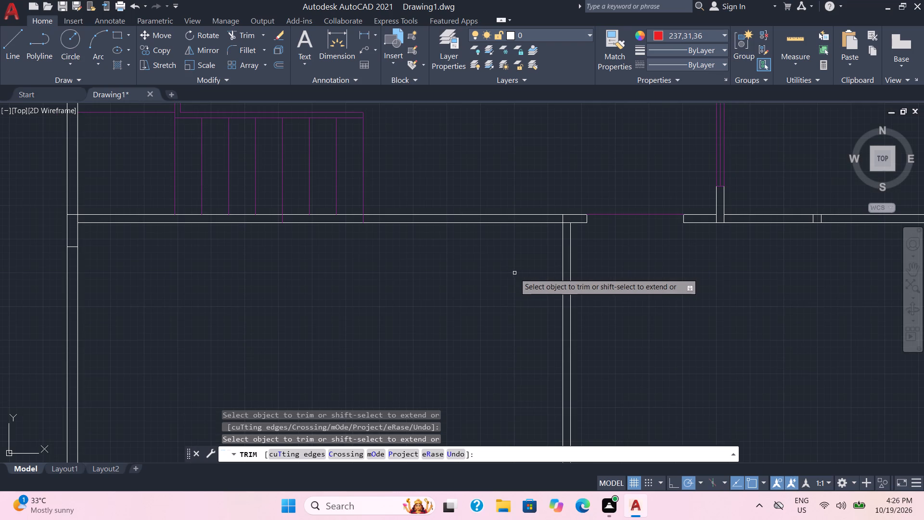
click(340, 224)
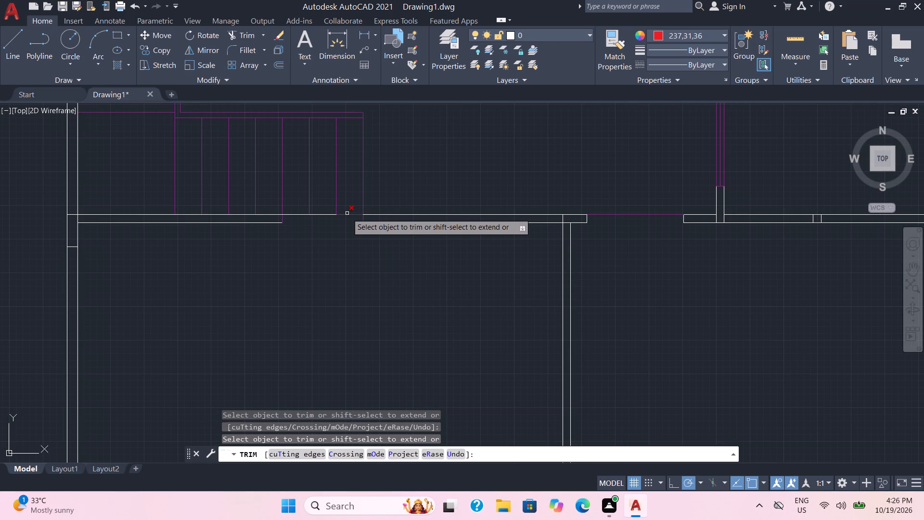
click(347, 216)
click(325, 214)
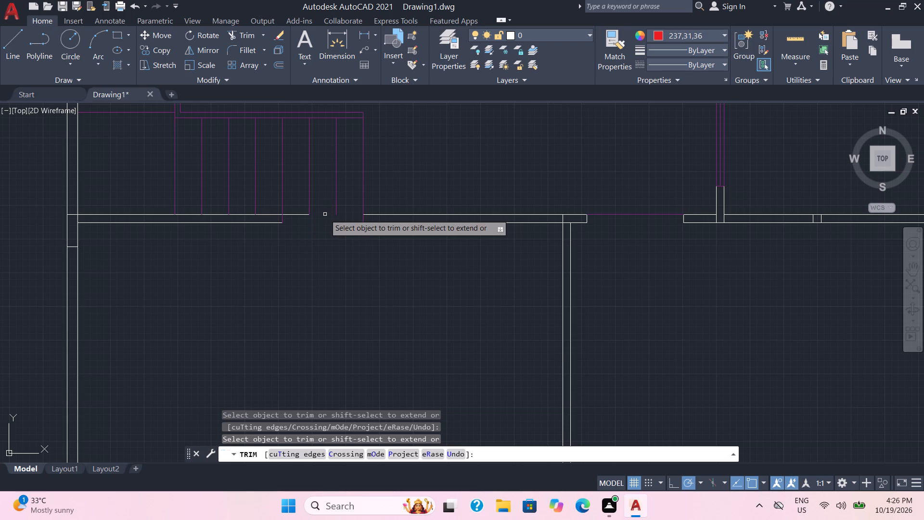
click(296, 214)
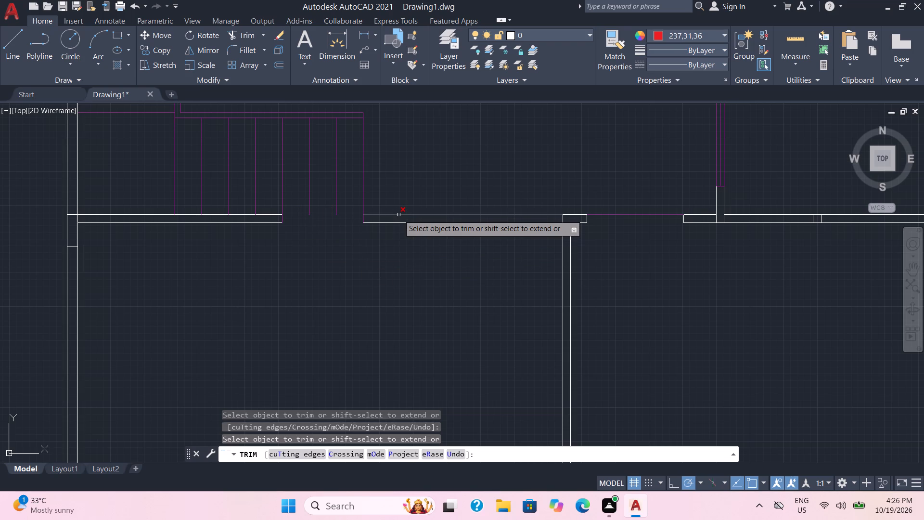
click(398, 215)
click(398, 222)
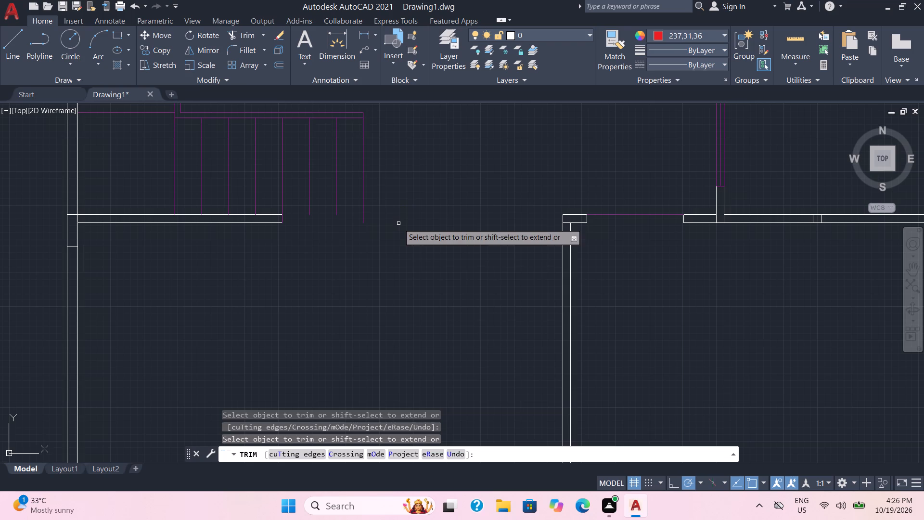
Set the current color to purple 147,39,143 and draw a line along the south wall opening's lower edge to the partition.
click(0, 45)
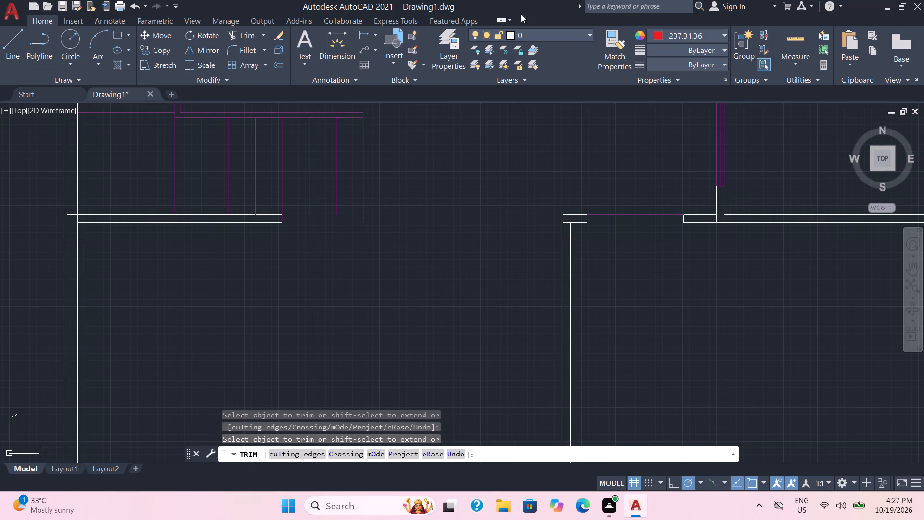
click(706, 35)
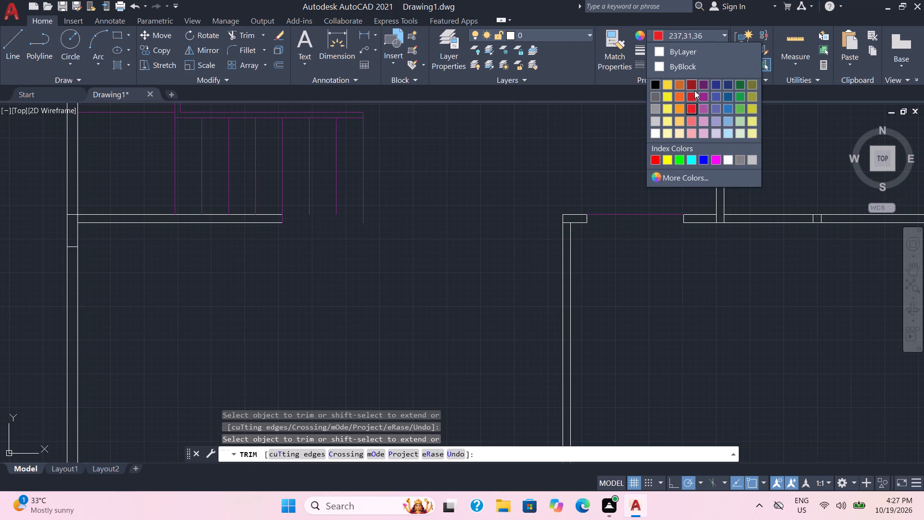
click(703, 94)
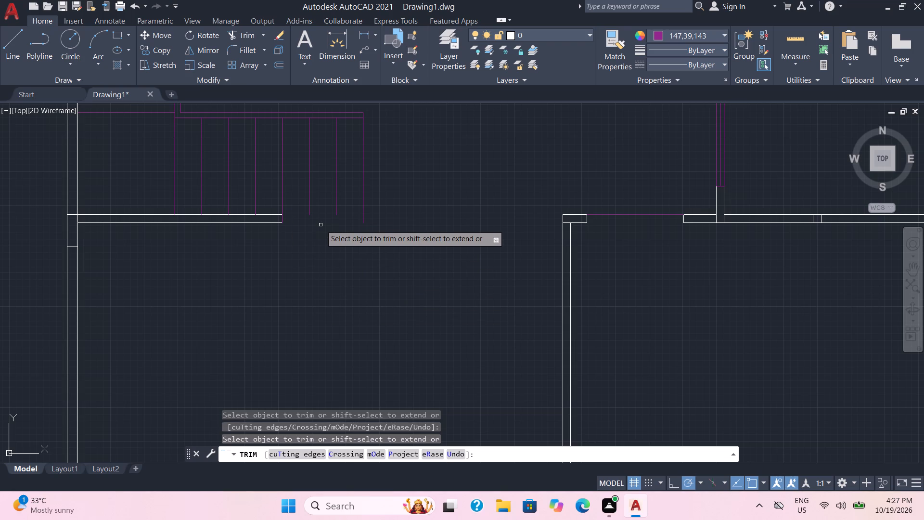
click(7, 47)
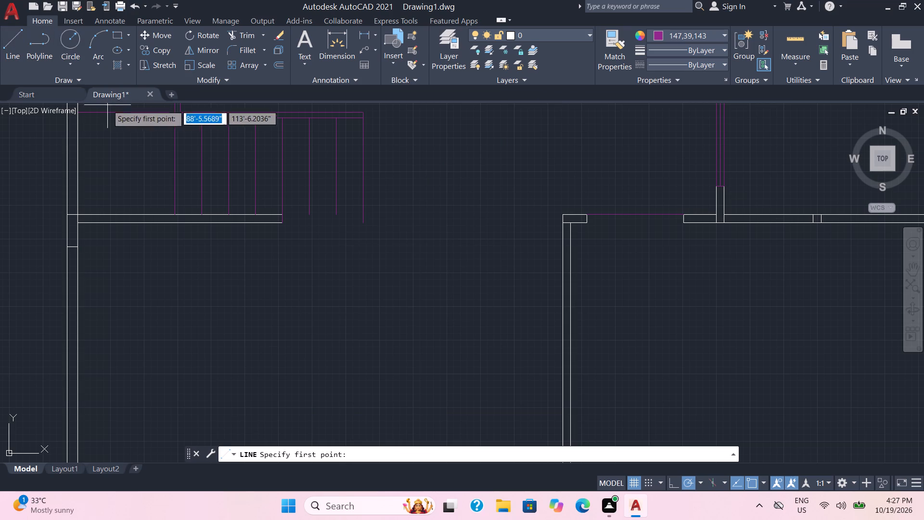
click(281, 222)
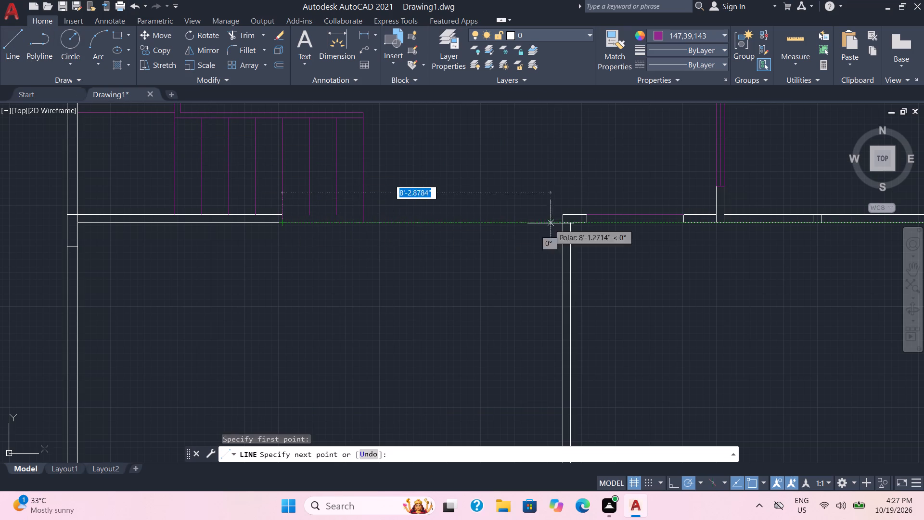
click(561, 224)
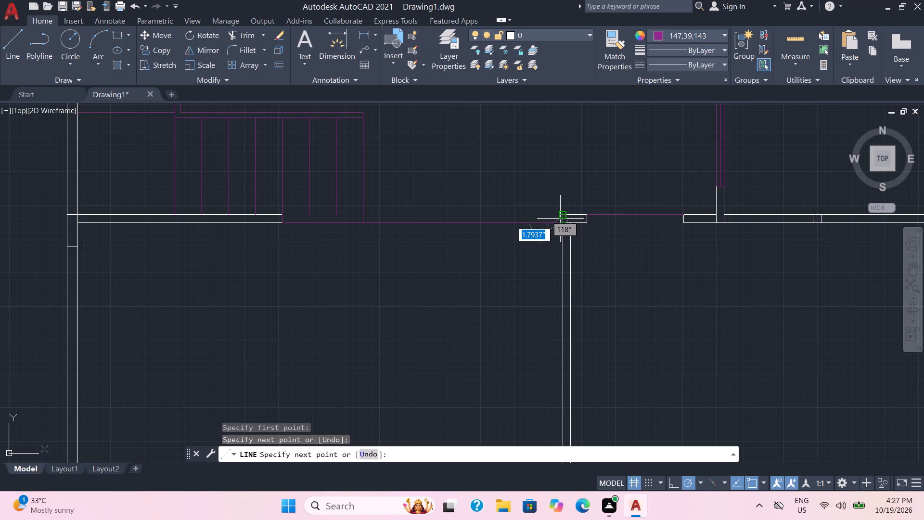
key(Escape)
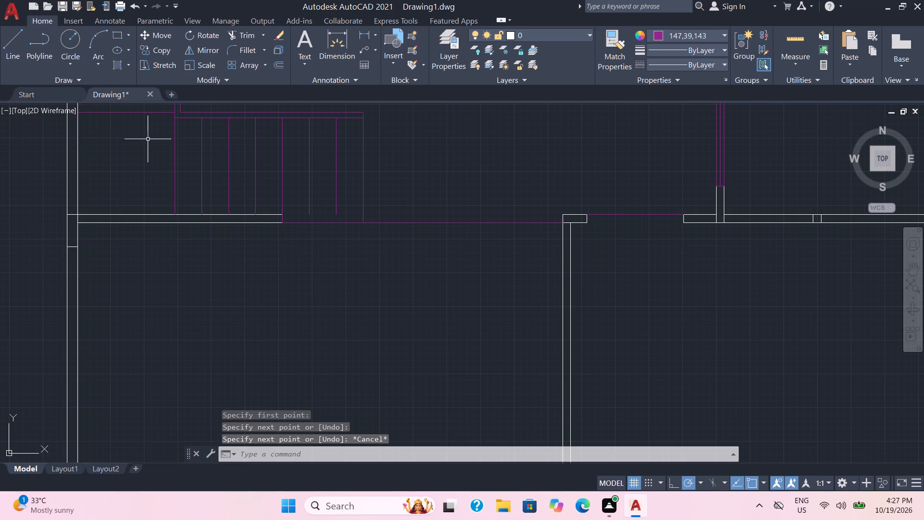
Draw a purple line along the opening's upper edge from the remaining wall's end to the south strip's east end line.
click(3, 44)
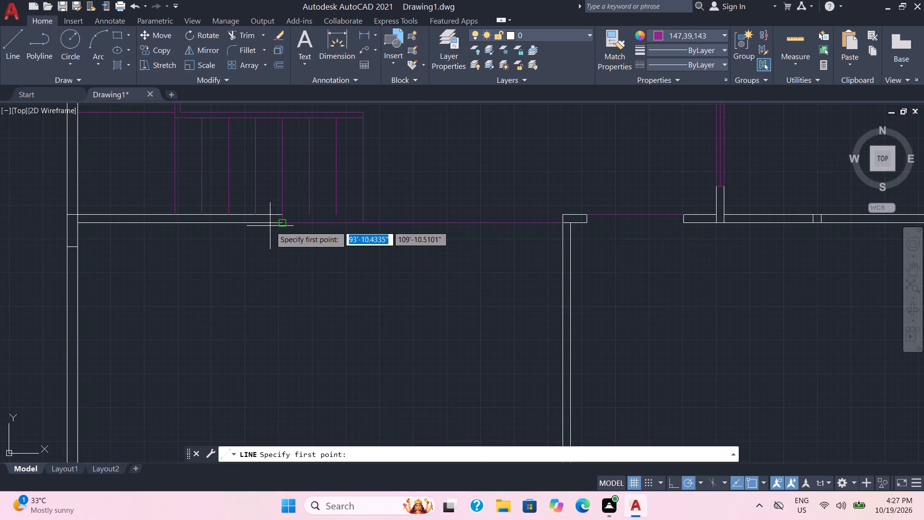
click(279, 218)
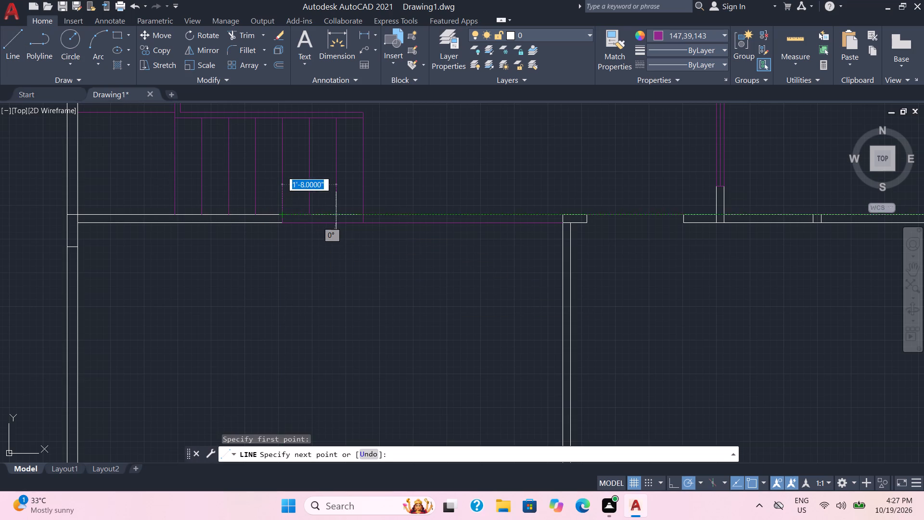
click(363, 212)
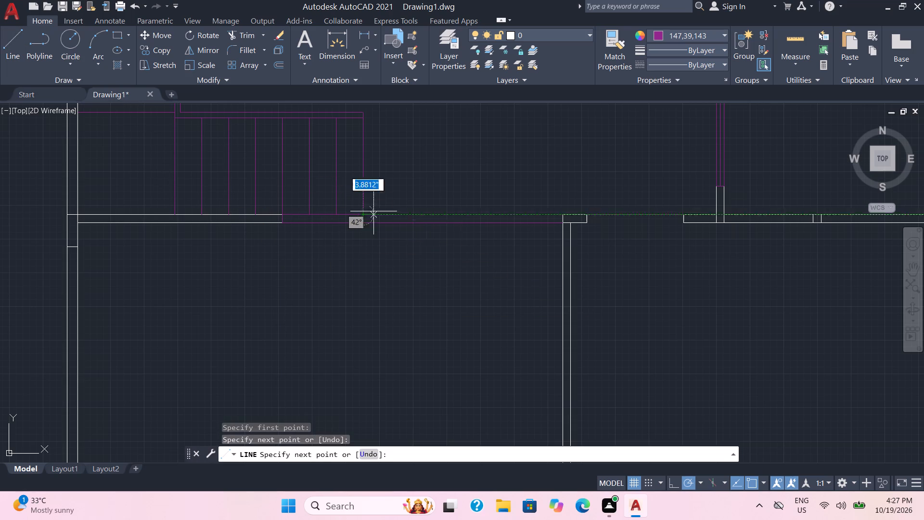
key(Escape)
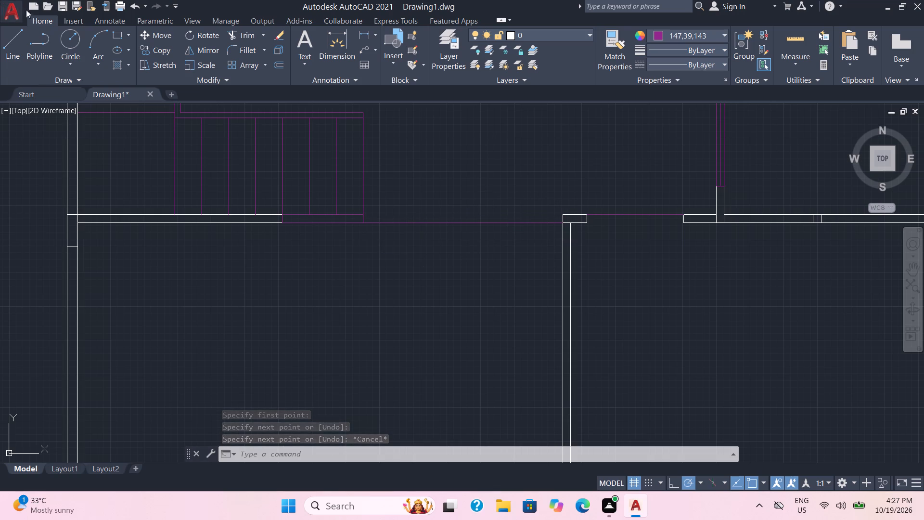
Draw a purple line about 3'-4.7" west from the partition's northwest corner, then south past the opening's lower edge.
click(13, 50)
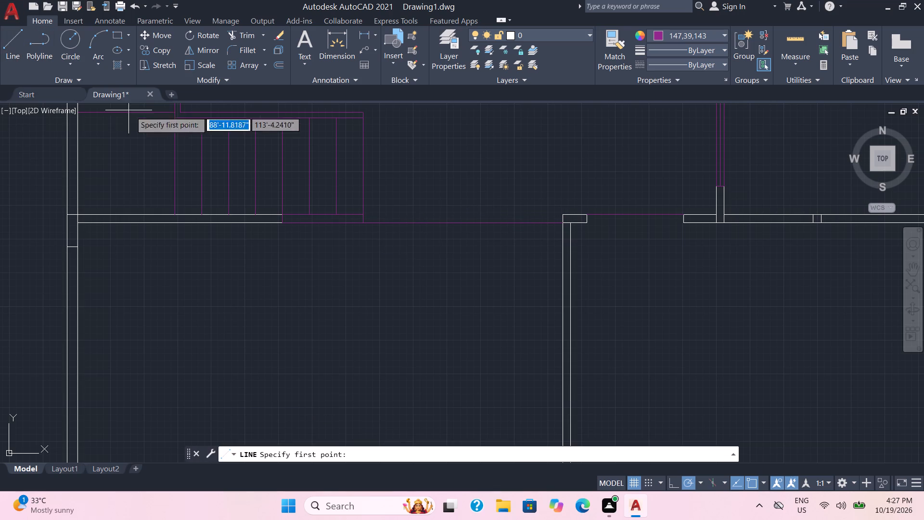
click(560, 215)
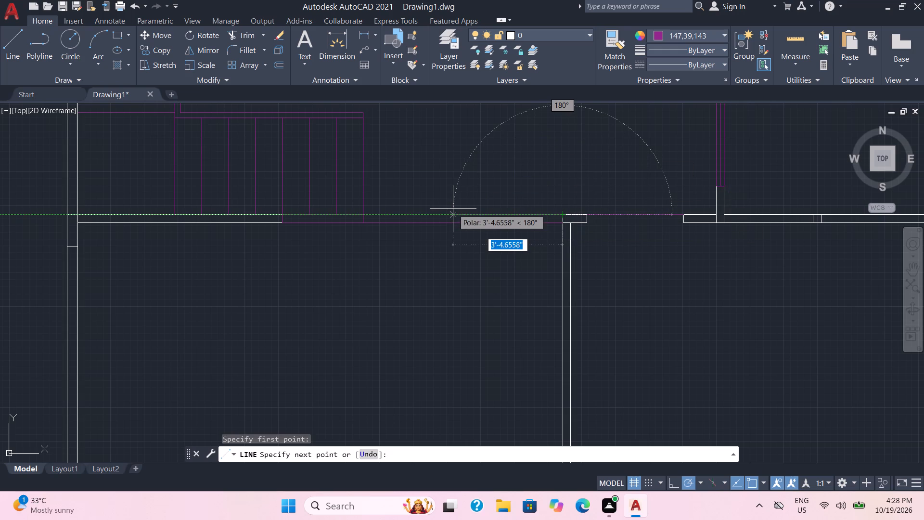
click(454, 209)
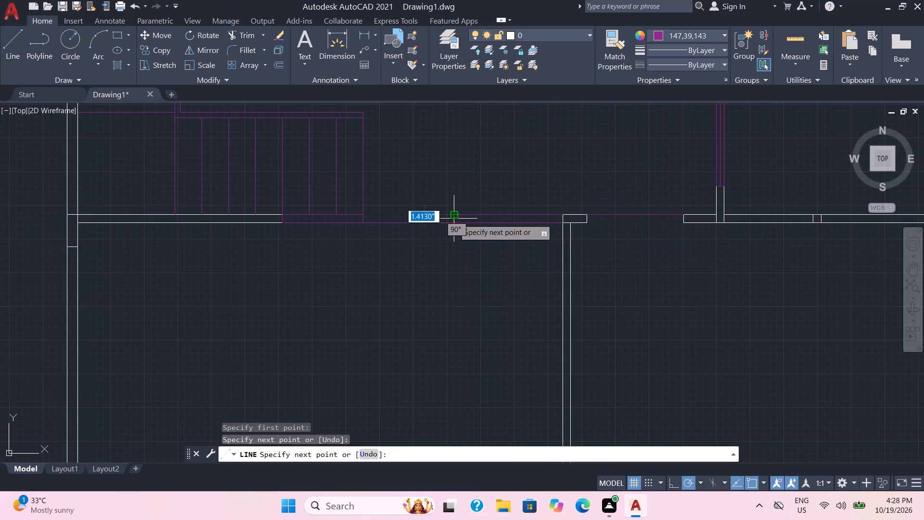
click(454, 227)
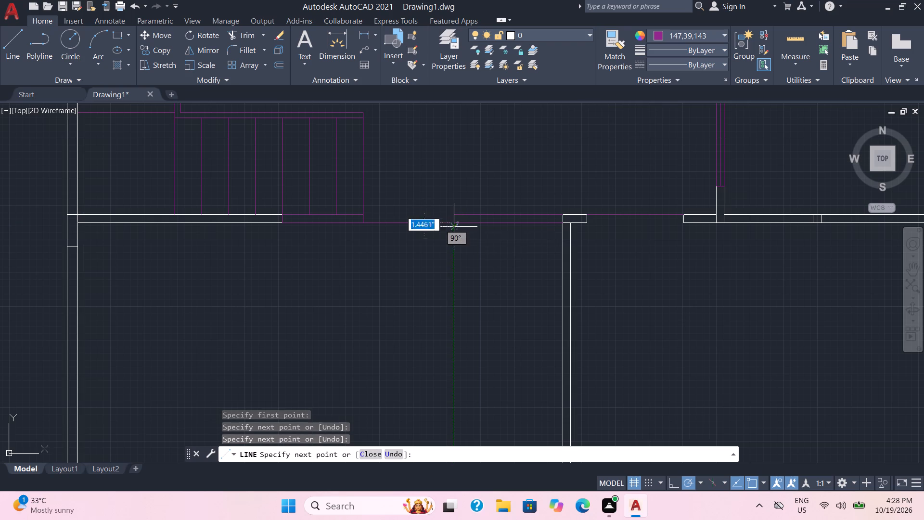
key(Escape)
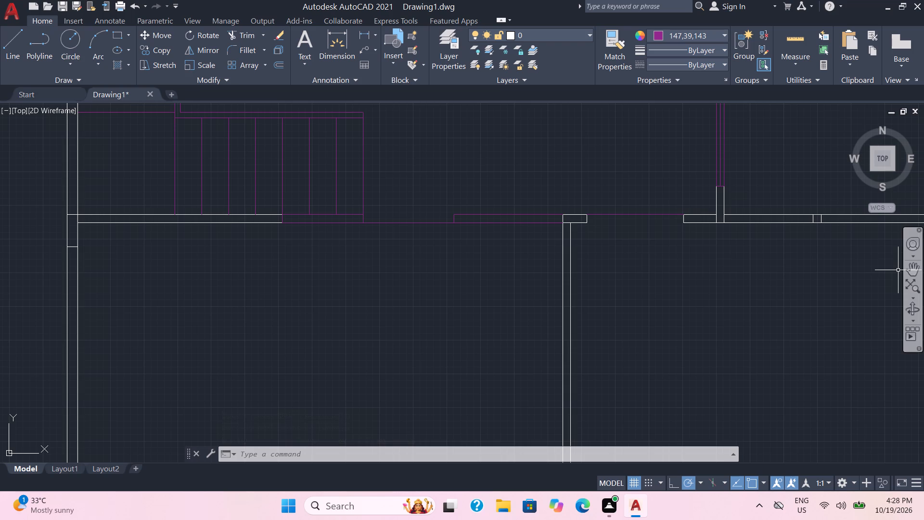
Examine the whole floor plan, the west room's purple strips and opening, and the rooms along the southern end.
scroll(923, 225, down, 1)
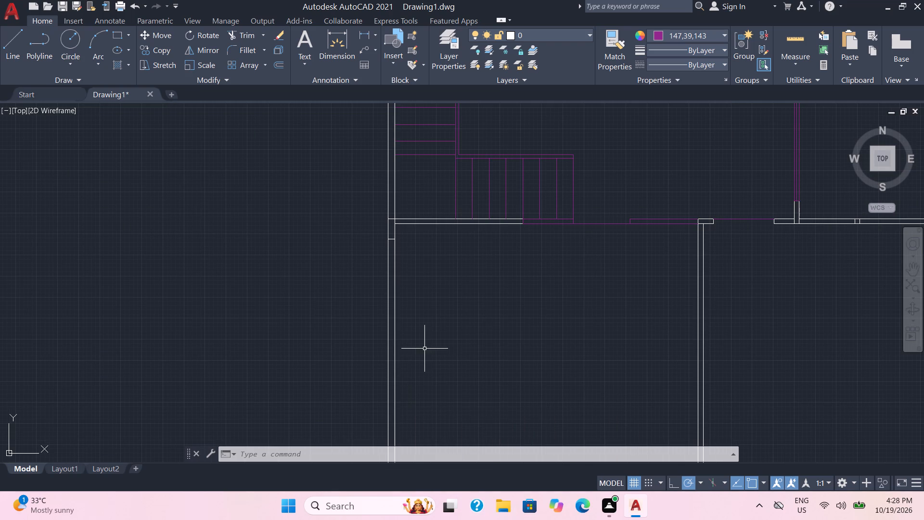
scroll(425, 353, down, 1)
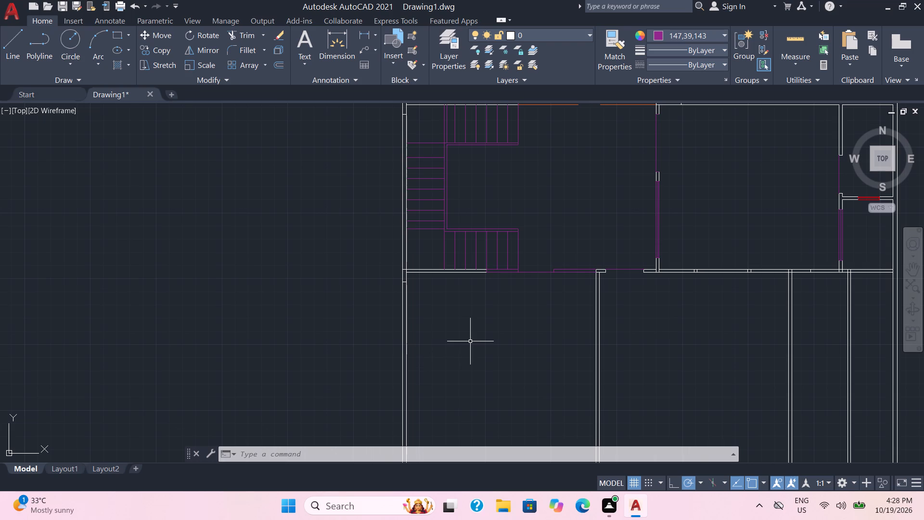
middle_click(471, 341)
scroll(471, 341, down, 1)
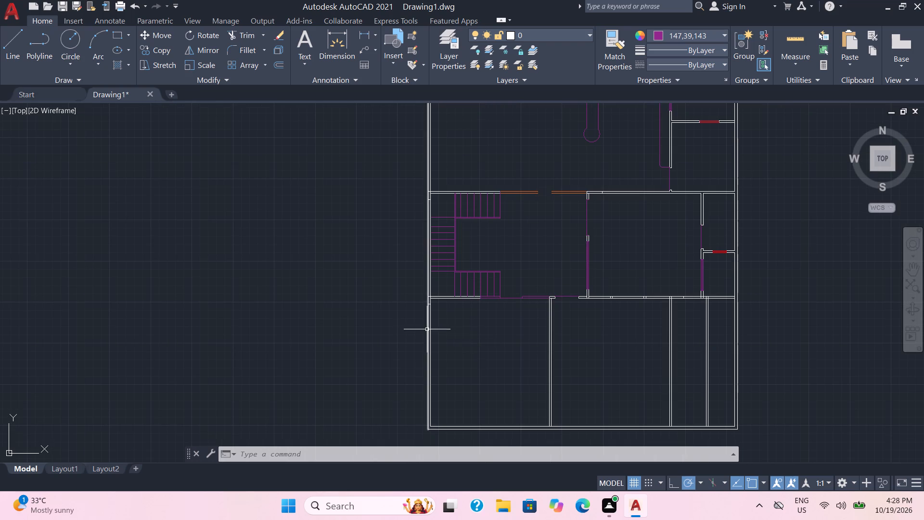
middle_drag(511, 343, 365, 385)
scroll(506, 343, down, 1)
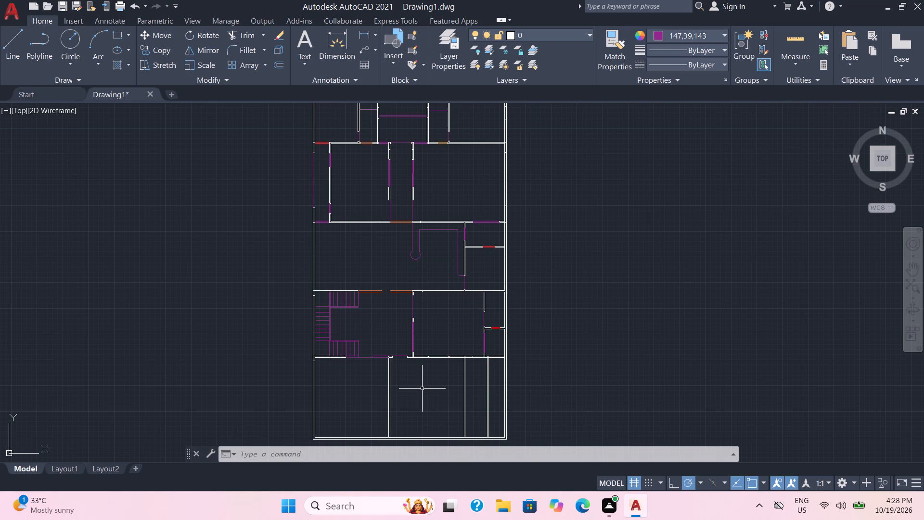
scroll(422, 388, down, 1)
scroll(422, 398, up, 1)
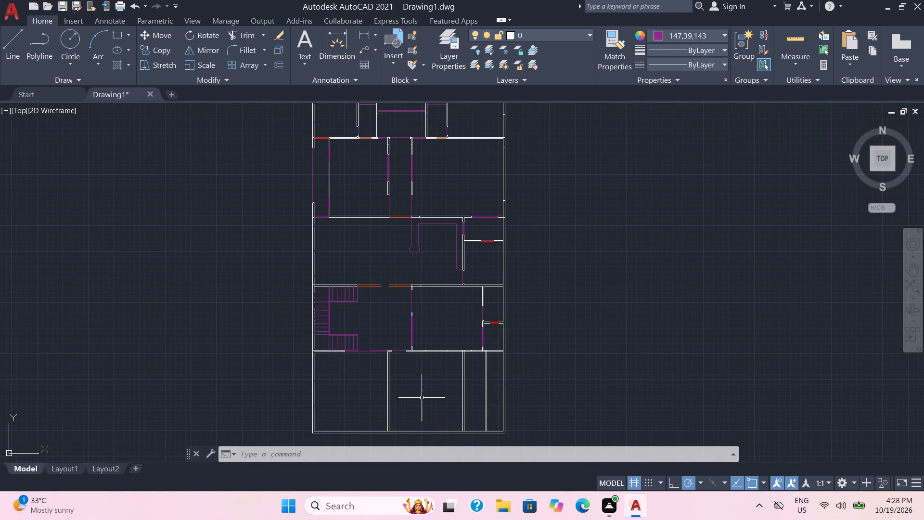
middle_drag(422, 398, 363, 287)
scroll(422, 398, down, 1)
scroll(363, 287, up, 2)
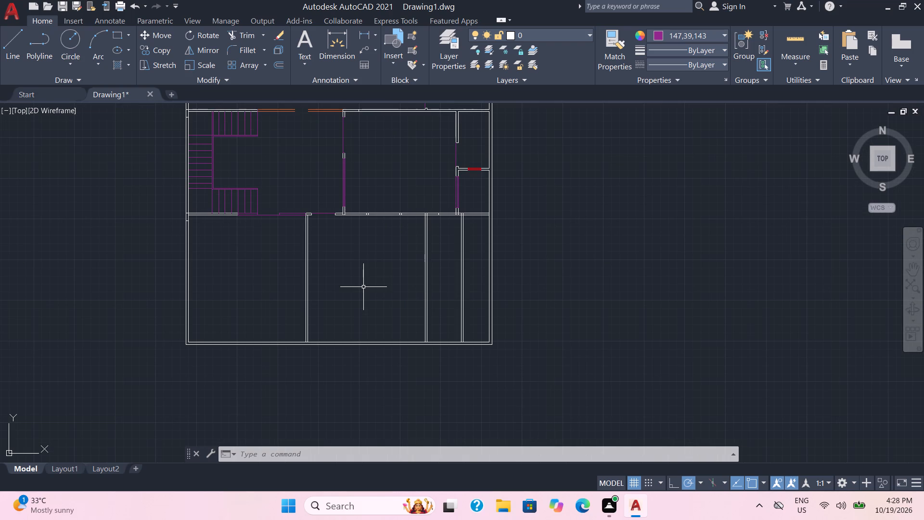
middle_drag(272, 148, 272, 147)
middle_drag(272, 147, 352, 143)
scroll(272, 147, down, 1)
scroll(350, 145, up, 2)
middle_drag(289, 196, 654, 238)
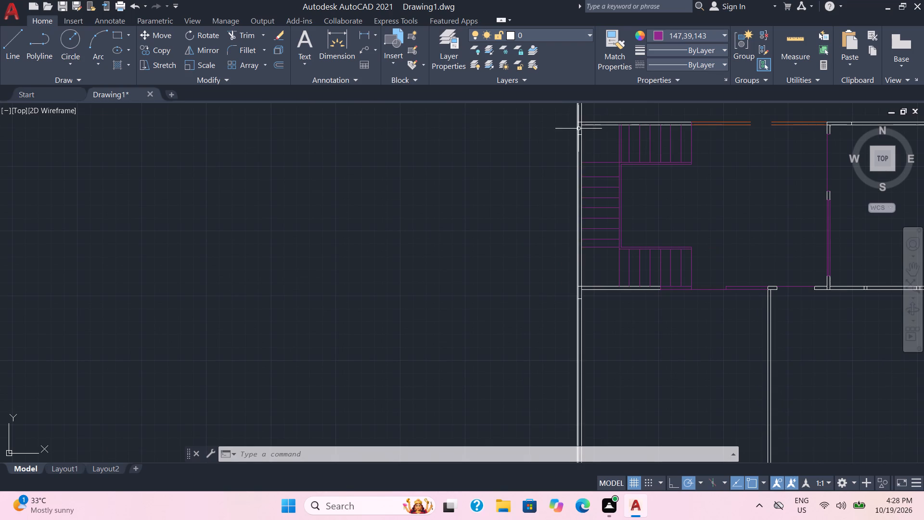
scroll(744, 193, down, 1)
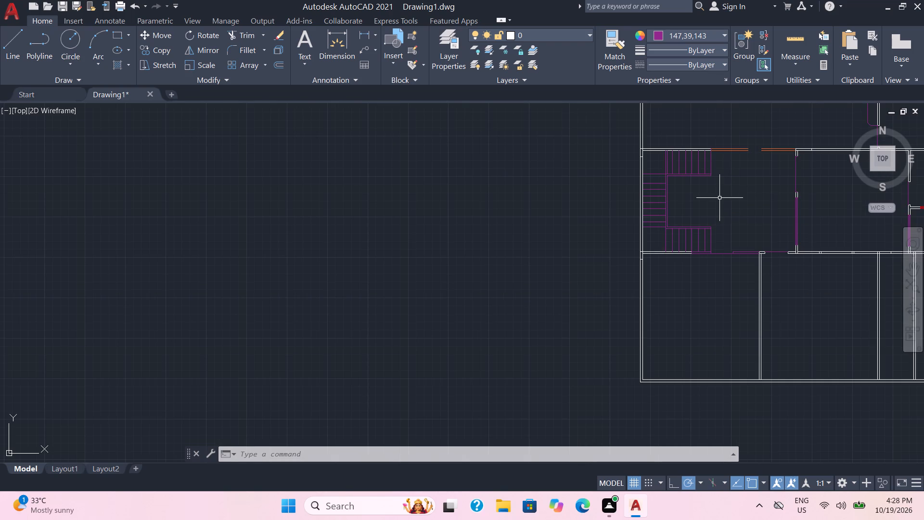
middle_drag(719, 198, 448, 219)
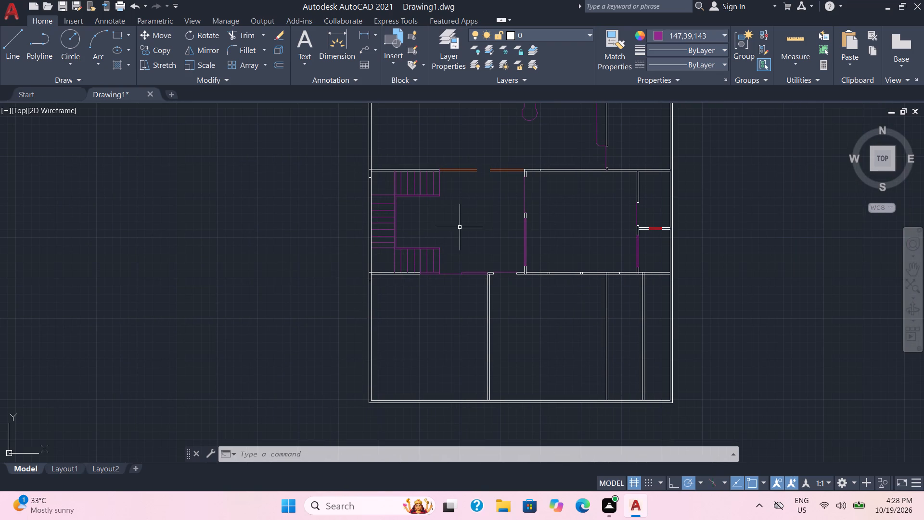
middle_drag(461, 229, 471, 97)
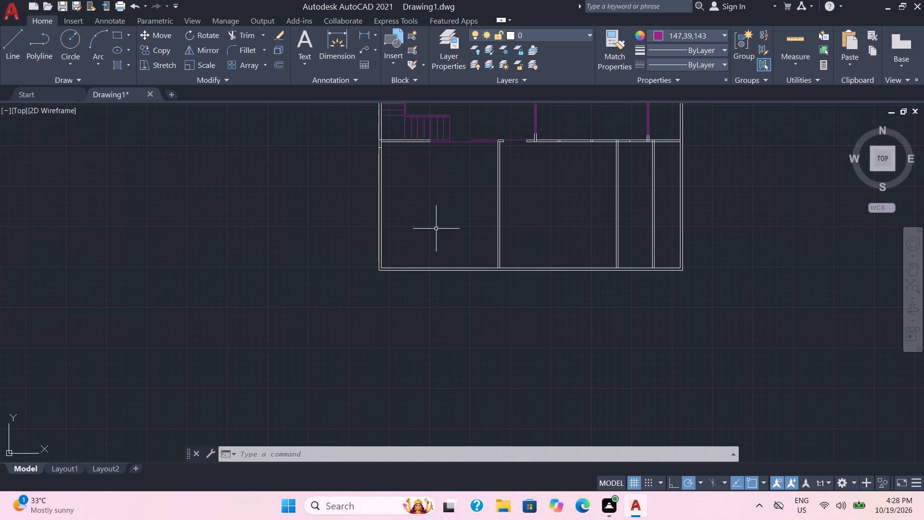
scroll(436, 229, up, 1)
middle_drag(436, 229, 450, 282)
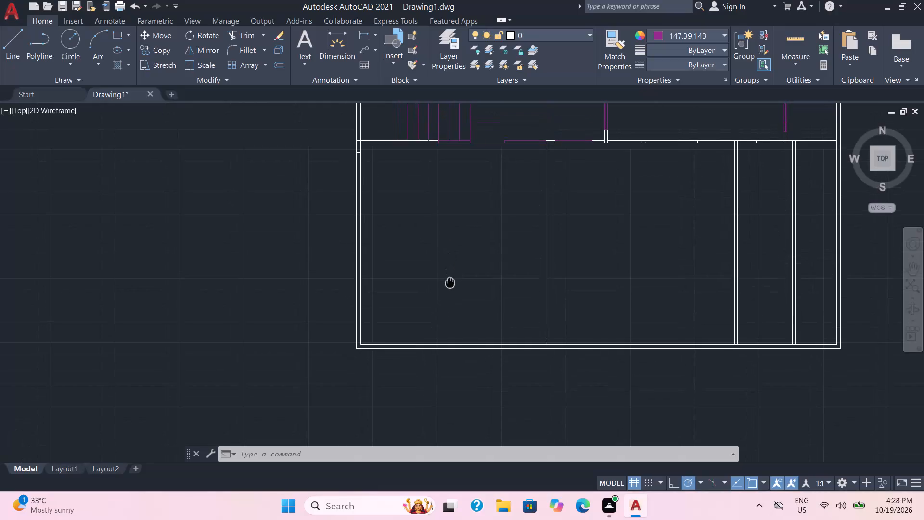
middle_drag(450, 282, 450, 283)
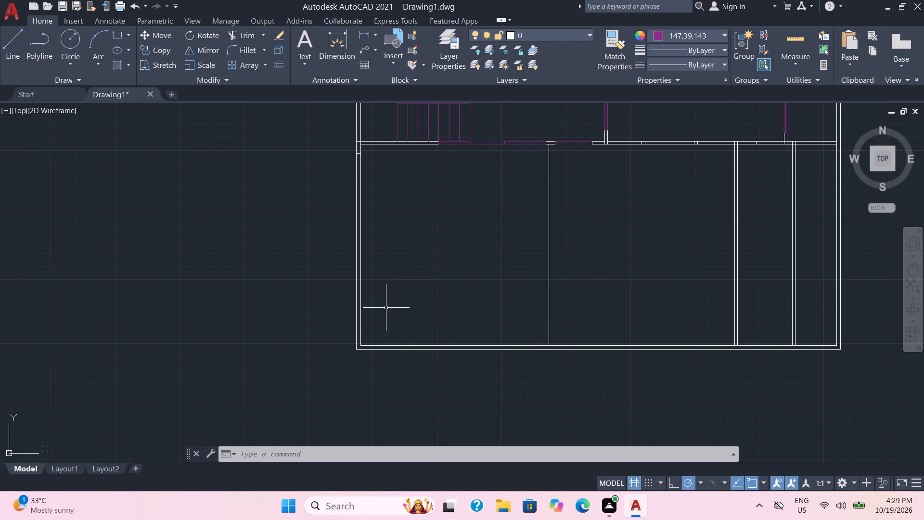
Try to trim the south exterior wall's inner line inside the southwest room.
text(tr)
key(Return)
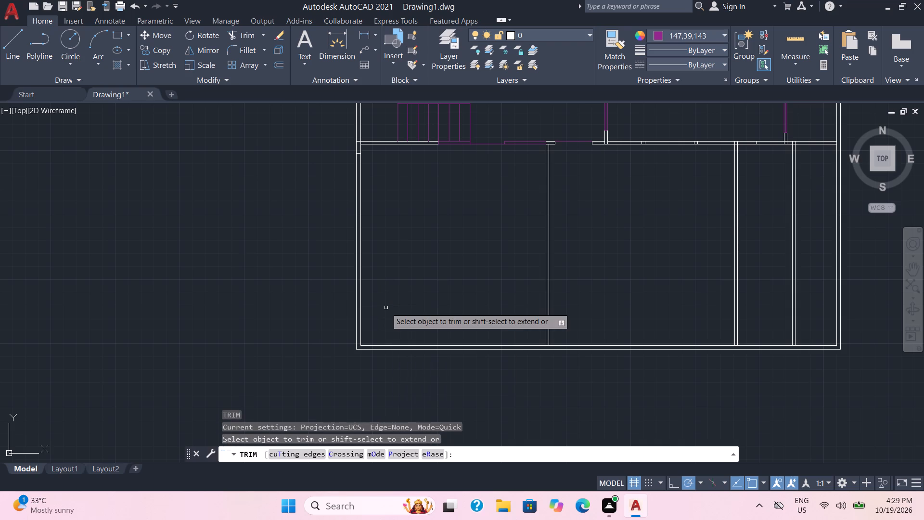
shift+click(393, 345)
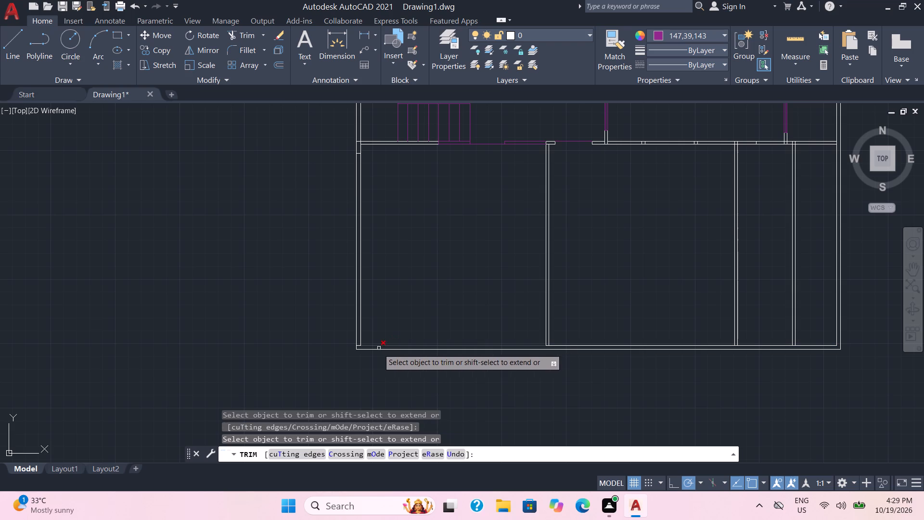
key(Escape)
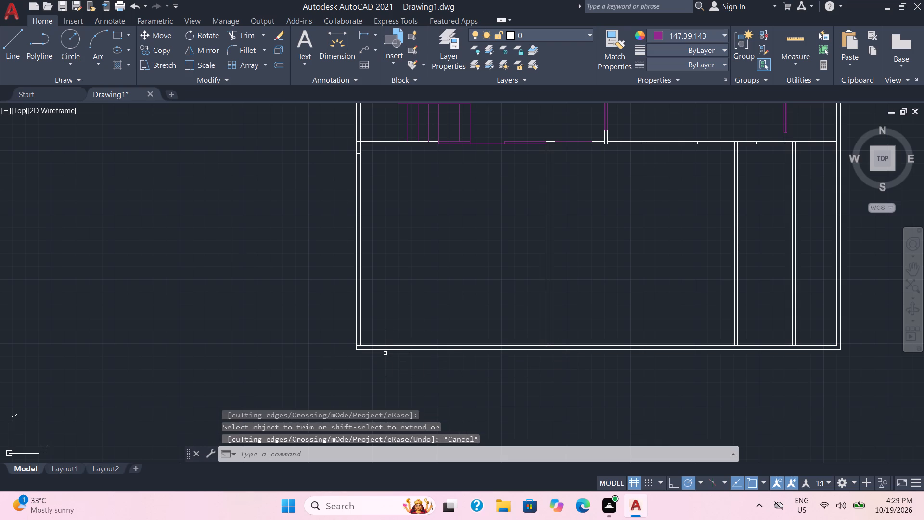
Offset the south exterior wall's outer line 1.5' north into the rooms.
key(o)
key(Return)
key(2)
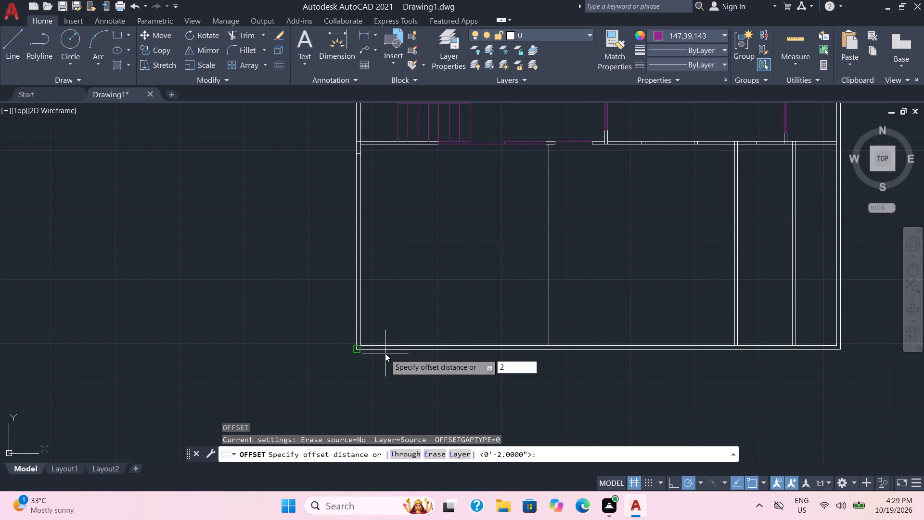
key(BackSpace)
text(1.)
text(5')
key(Return)
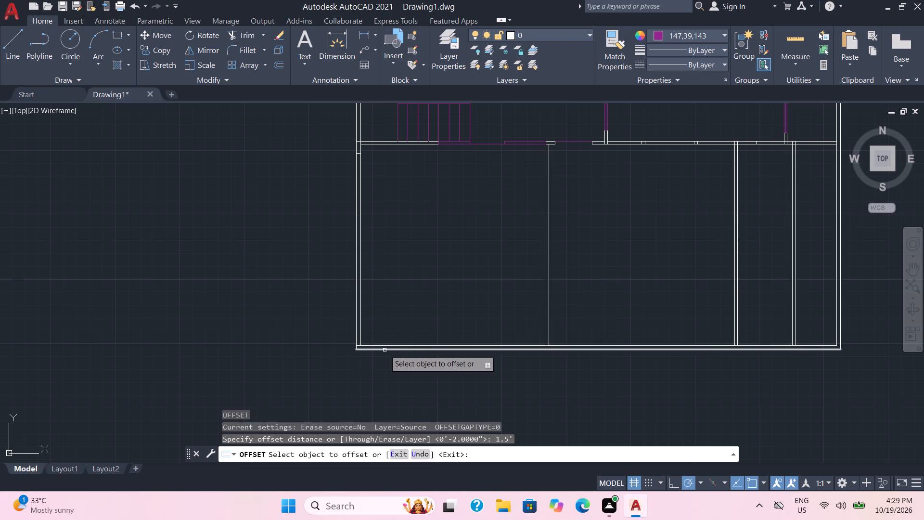
click(385, 350)
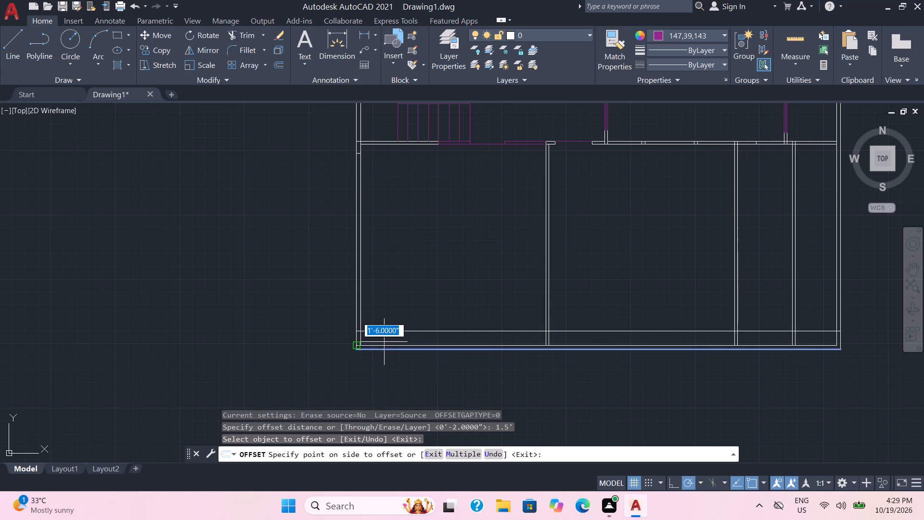
click(385, 341)
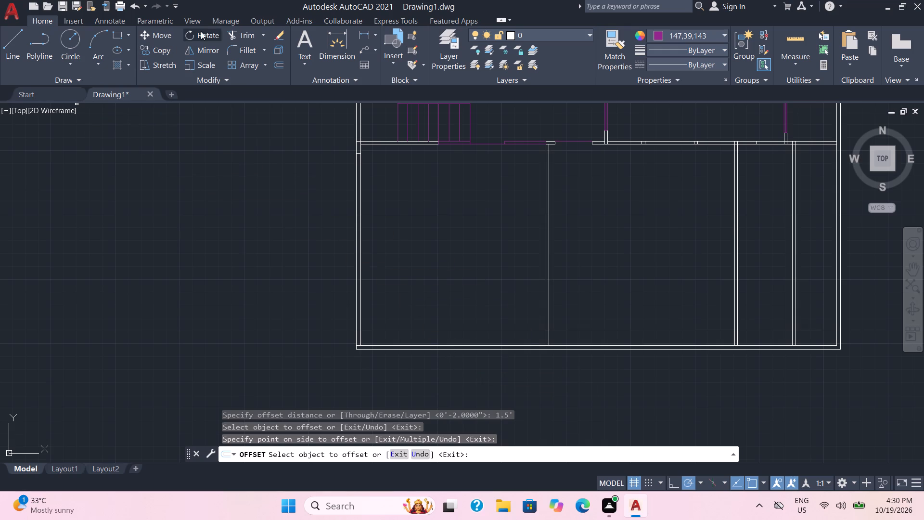
Trim the offset line and the south wall's inner line inside the southwest room, and remove the wall's outer line.
click(239, 31)
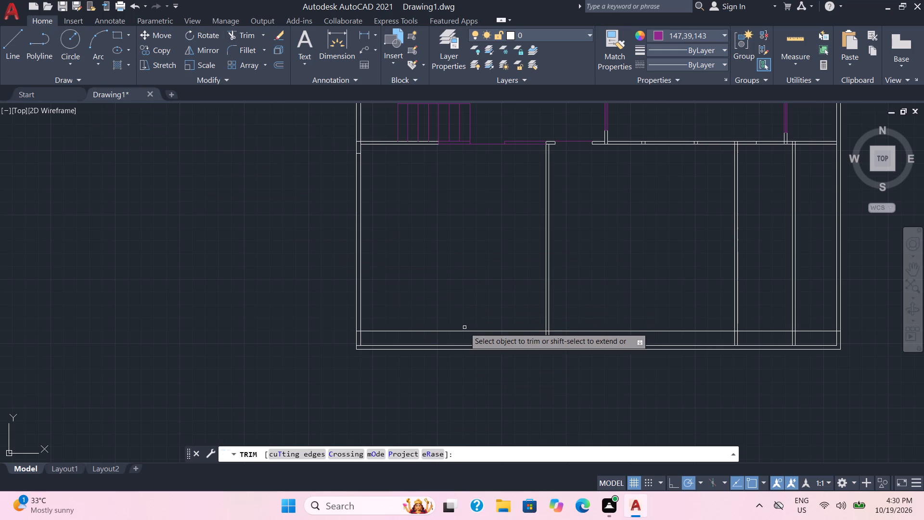
click(464, 330)
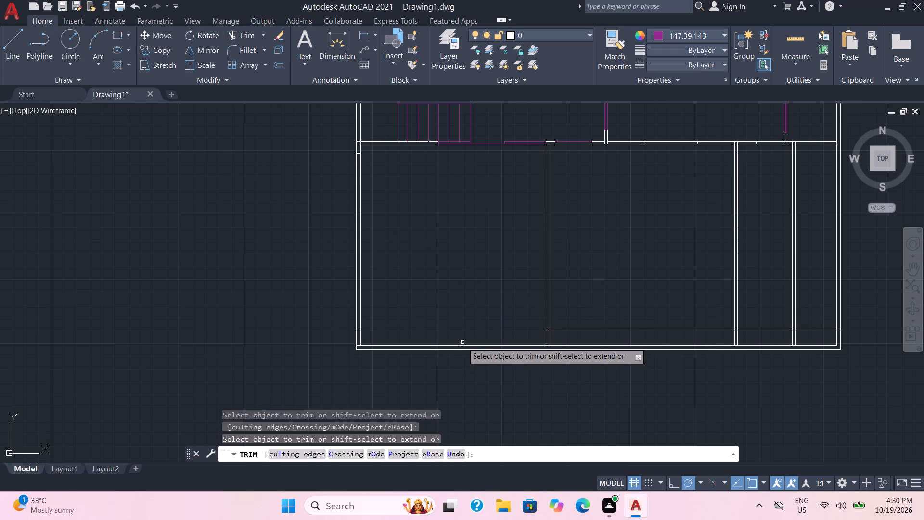
click(462, 346)
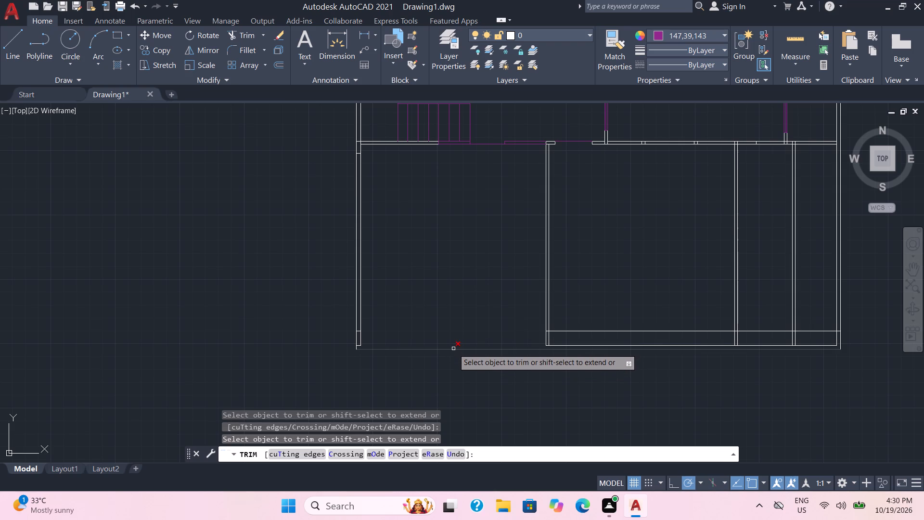
click(453, 349)
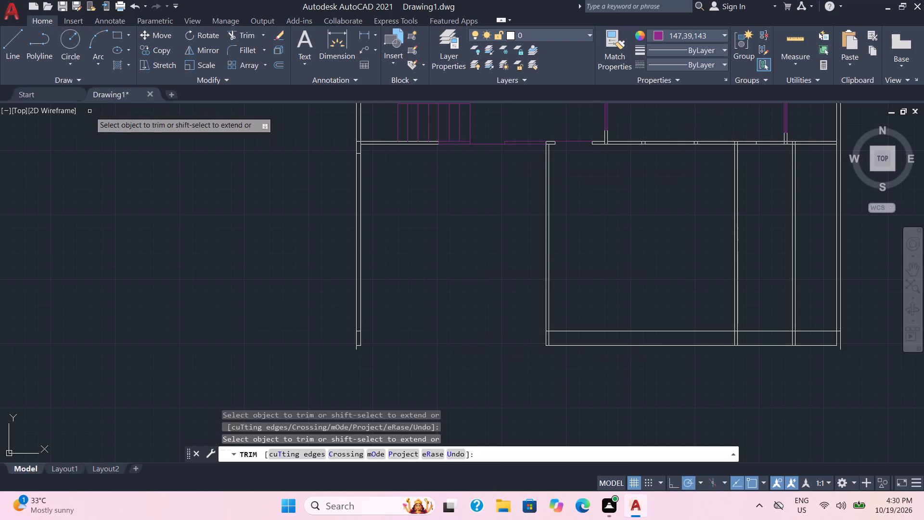
Draw a purple line about 15'-7" long across the southwest room's open south side, from the west wall's outer end eastward.
click(10, 35)
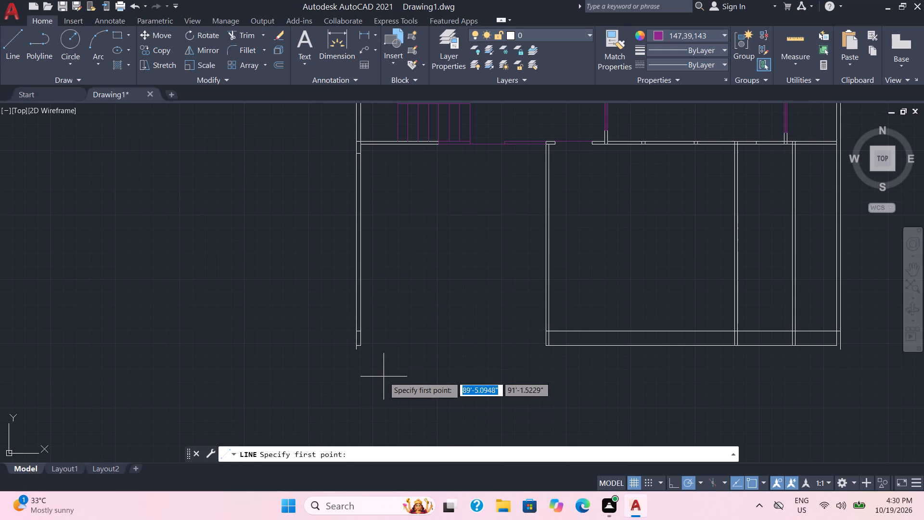
scroll(380, 378, up, 1)
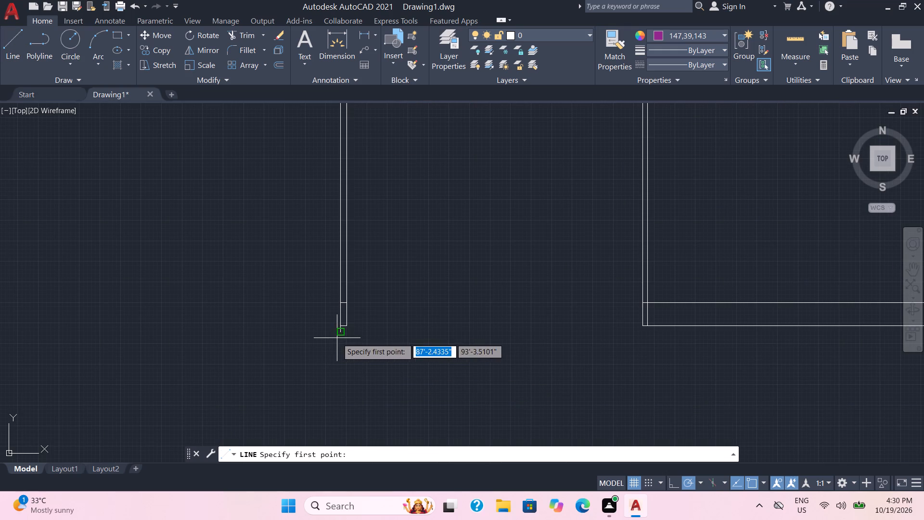
click(343, 332)
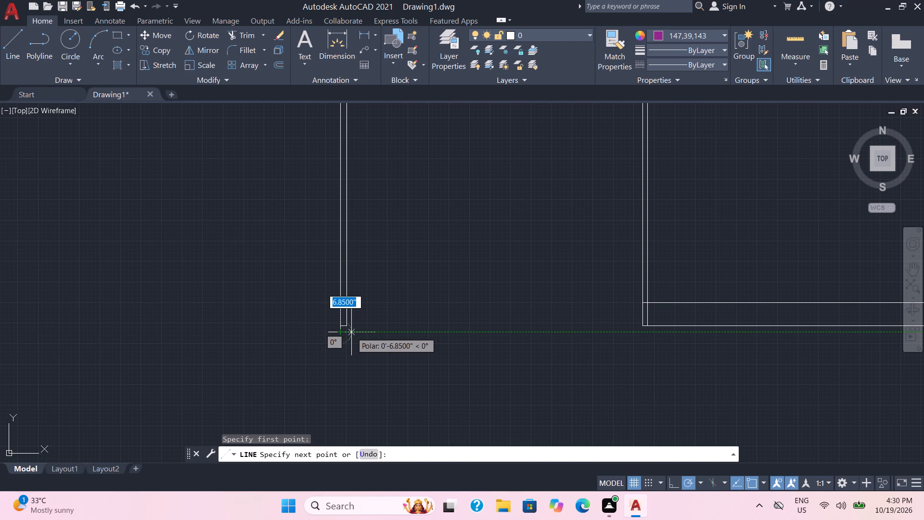
scroll(655, 348, up, 3)
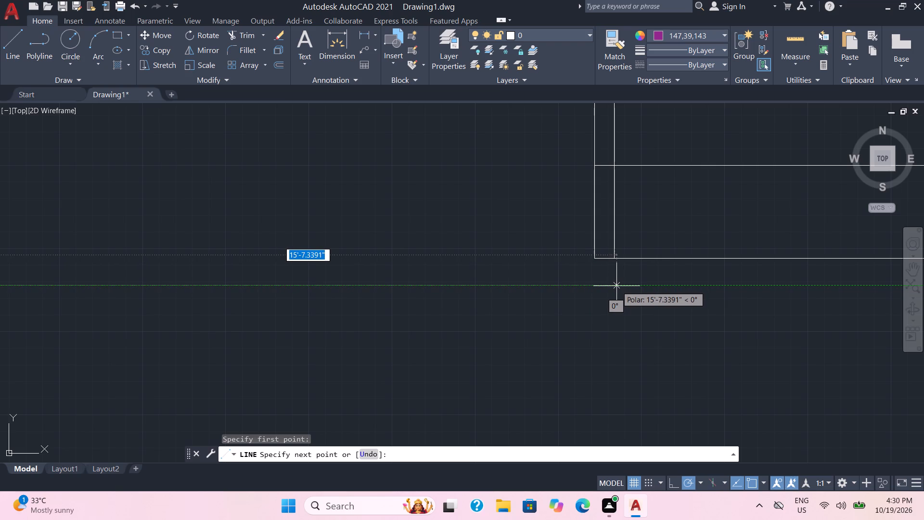
click(616, 286)
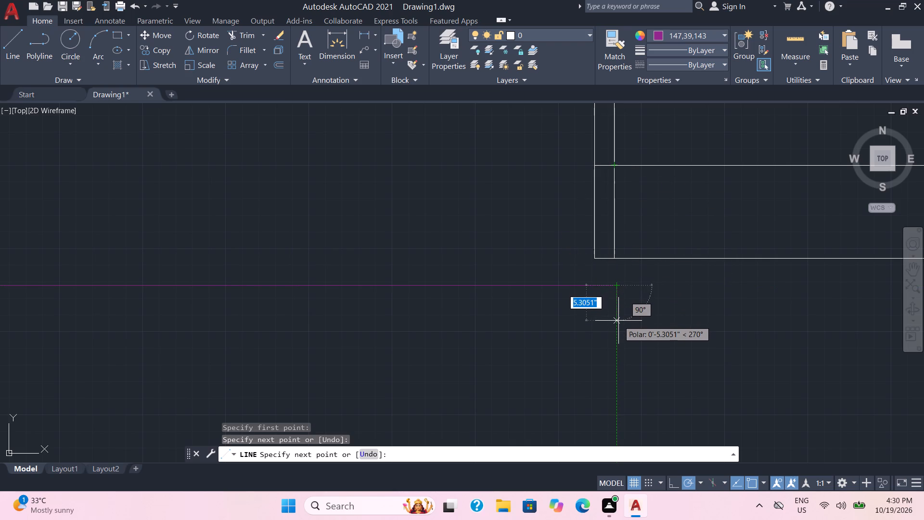
key(Escape)
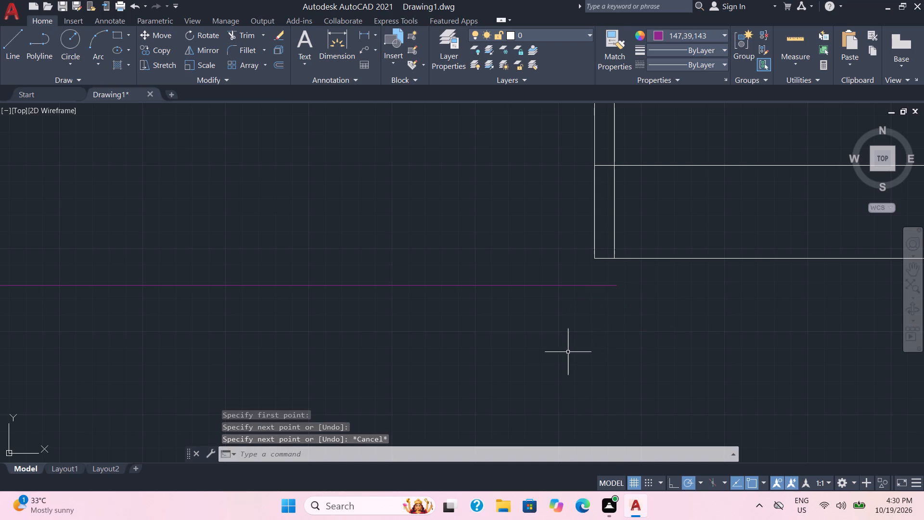
Offset the new purple south line 2" north, toward the southwest room.
scroll(562, 293, down, 1)
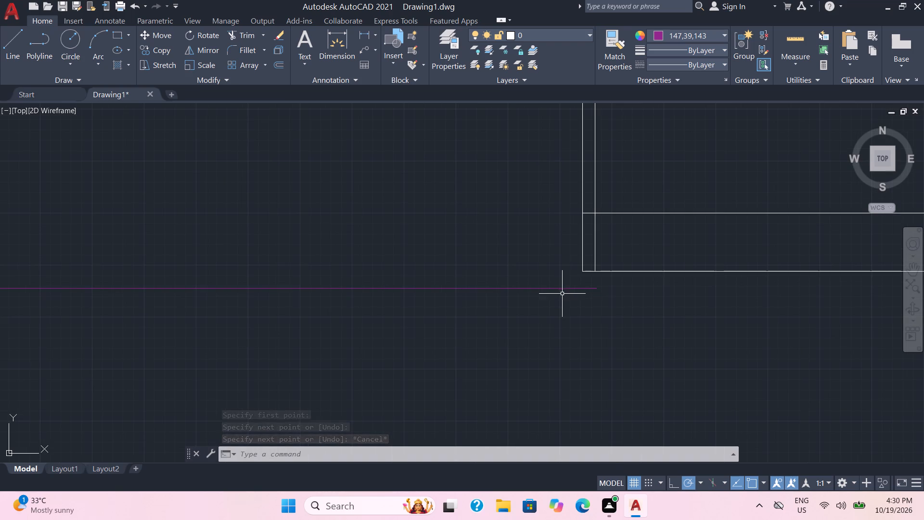
scroll(552, 328, down, 1)
middle_drag(513, 333, 519, 329)
scroll(513, 333, down, 1)
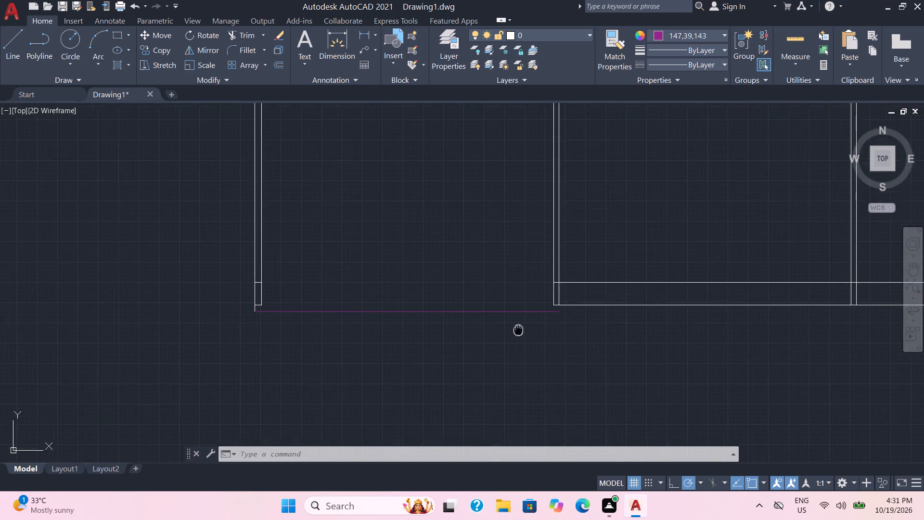
middle_drag(519, 329, 587, 288)
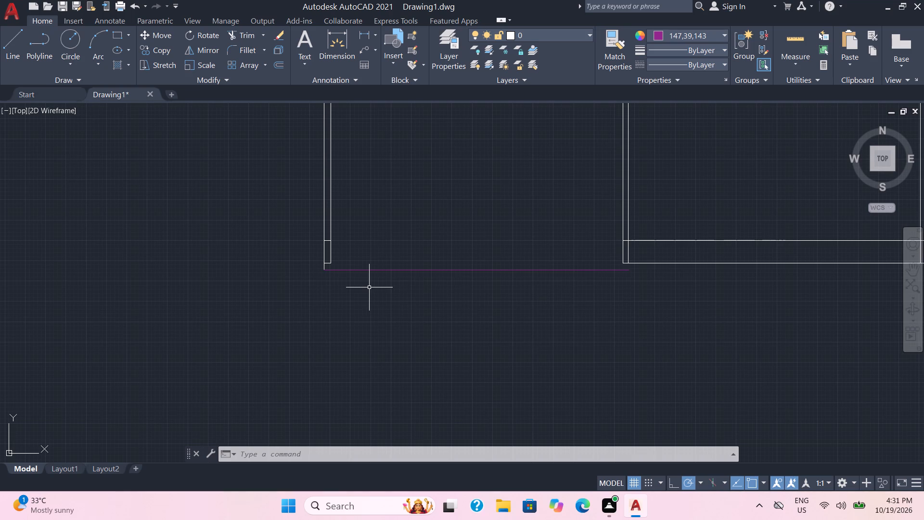
scroll(369, 287, up, 1)
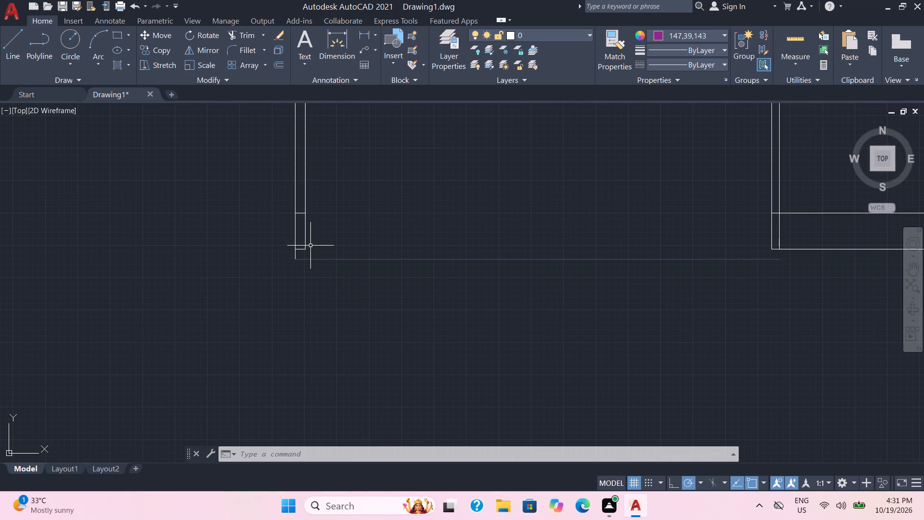
key(o)
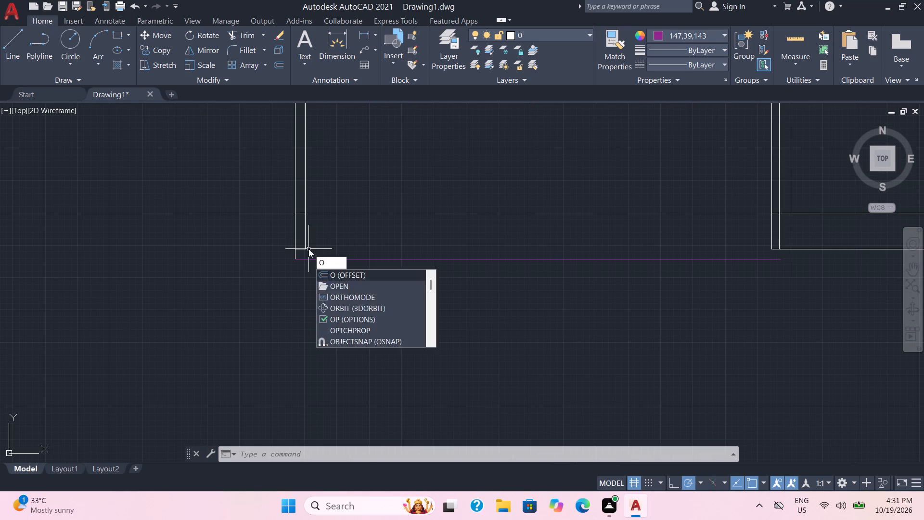
key(Return)
key(4)
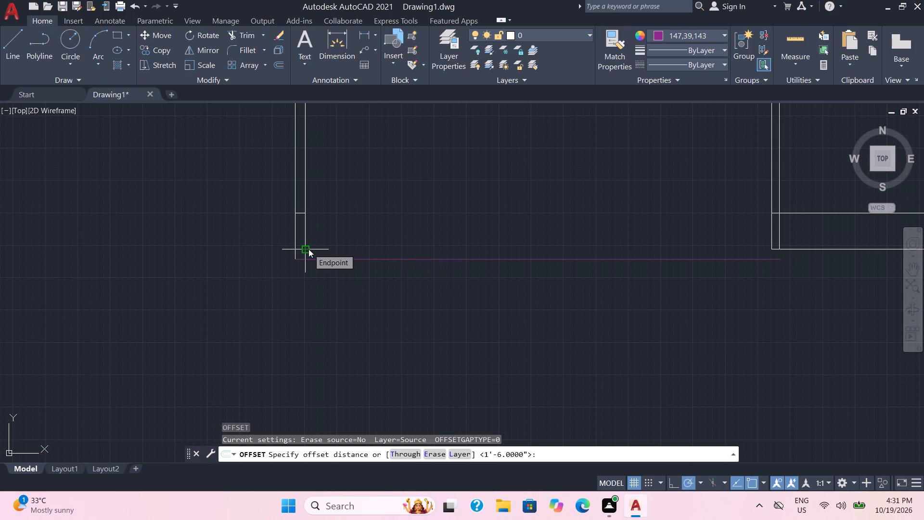
key(Return)
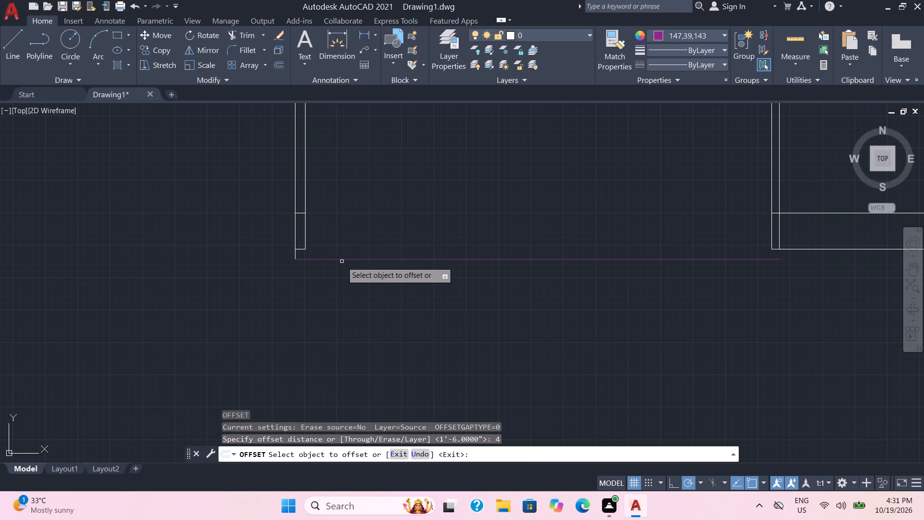
click(343, 260)
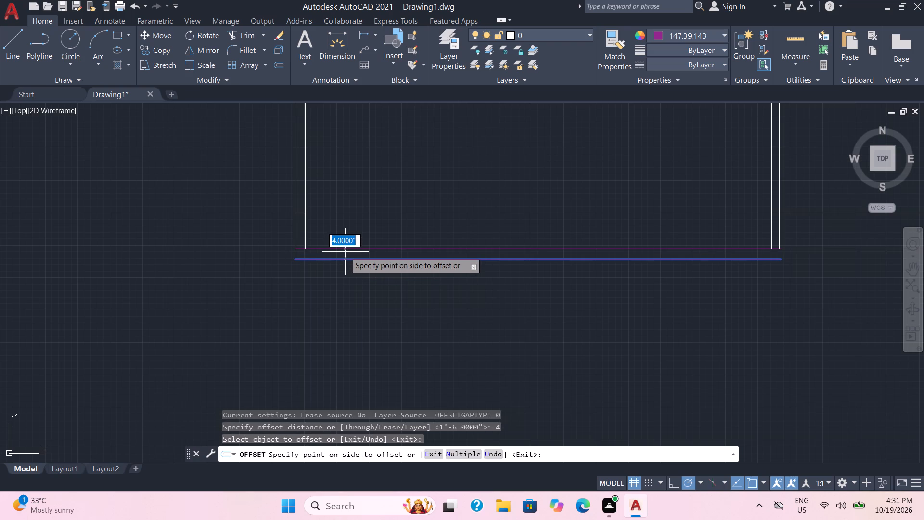
key(2)
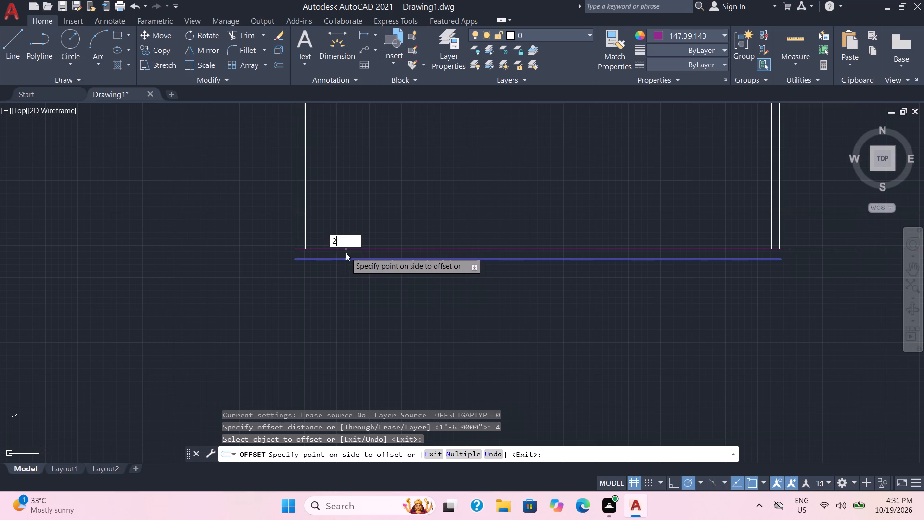
key(Return)
scroll(346, 252, up, 1)
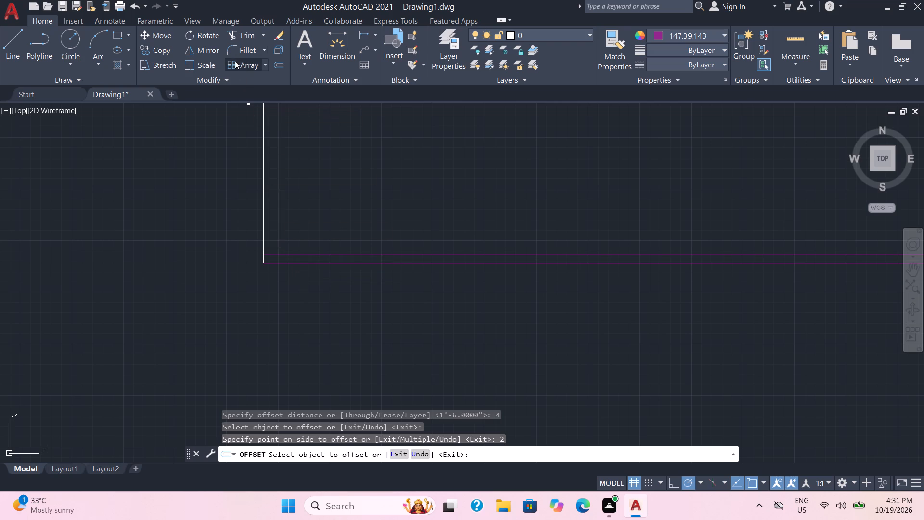
Trim the leftover wall pieces and the inner purple line's stub at the south end of the west wall.
click(247, 33)
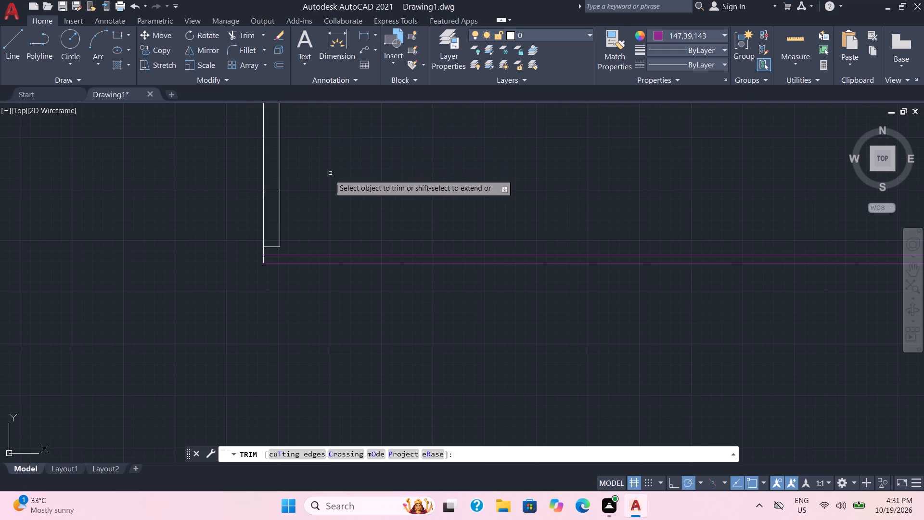
shift+click(280, 226)
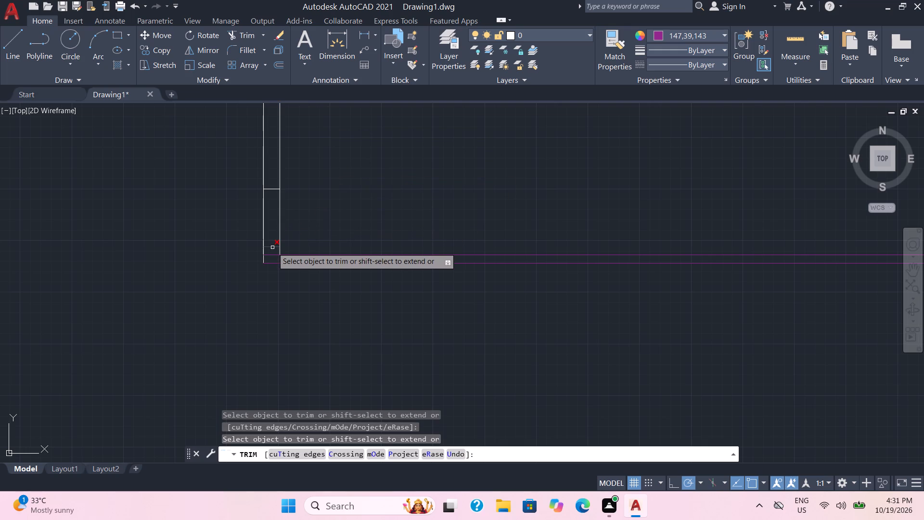
click(272, 247)
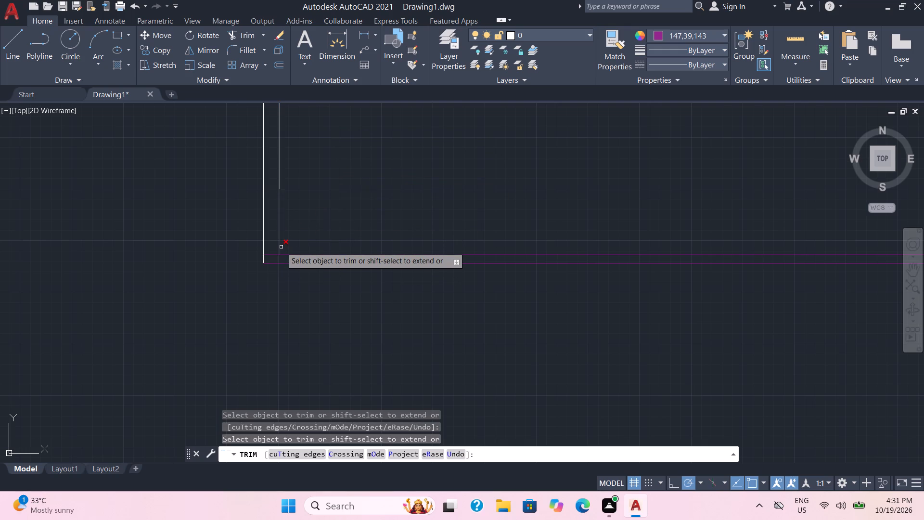
shift+click(281, 247)
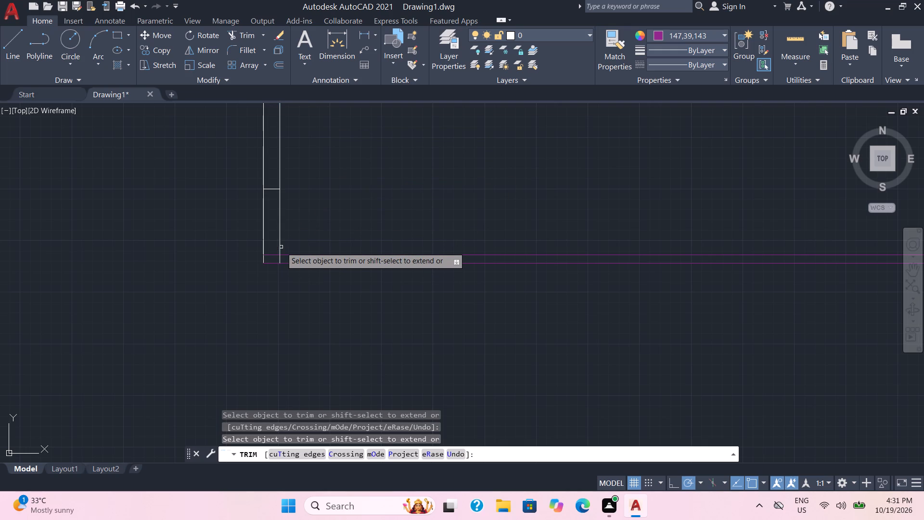
click(275, 255)
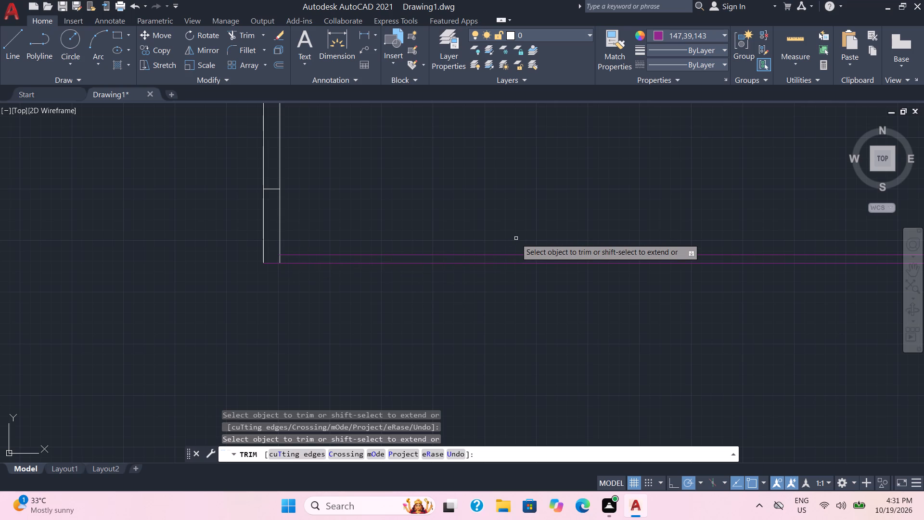
Examine the southwest room's purple south wall, its east partition and the rooms along the southern end.
scroll(516, 237, down, 1)
scroll(567, 354, down, 1)
middle_drag(567, 354, 547, 356)
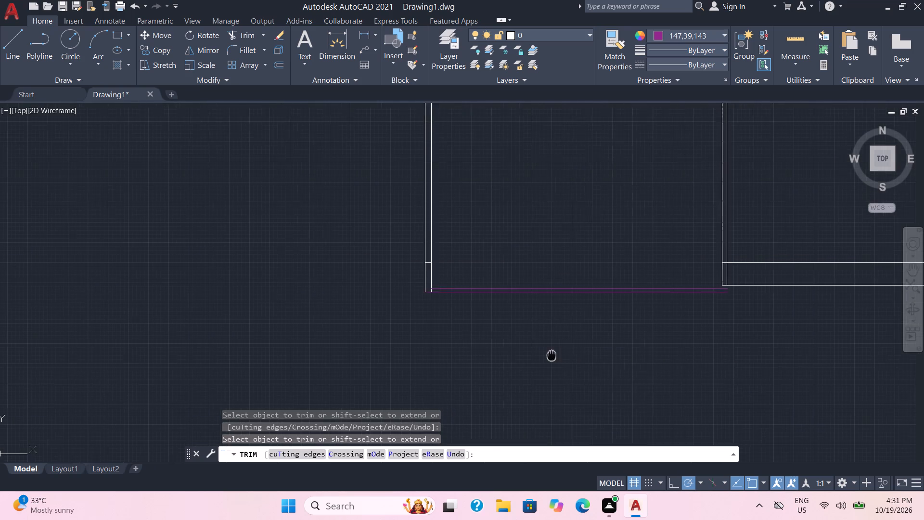
middle_drag(547, 356, 342, 339)
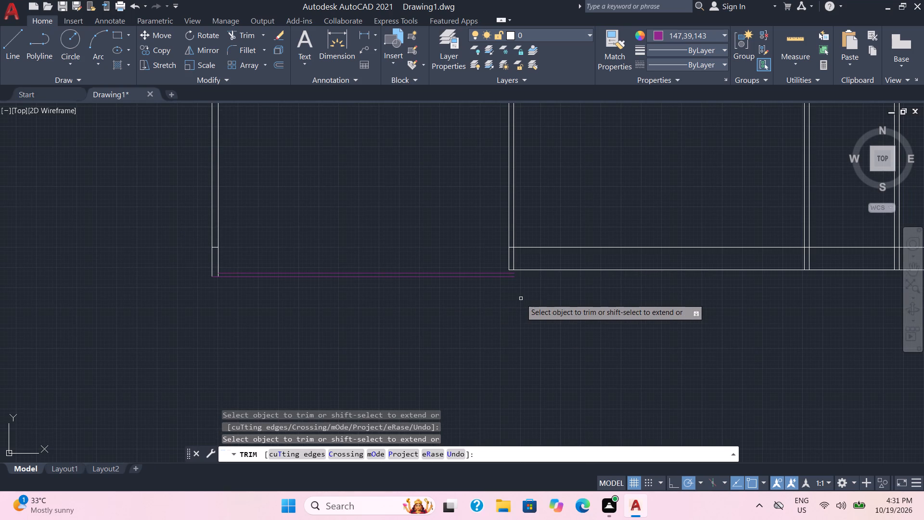
scroll(521, 297, down, 2)
middle_drag(542, 188, 515, 189)
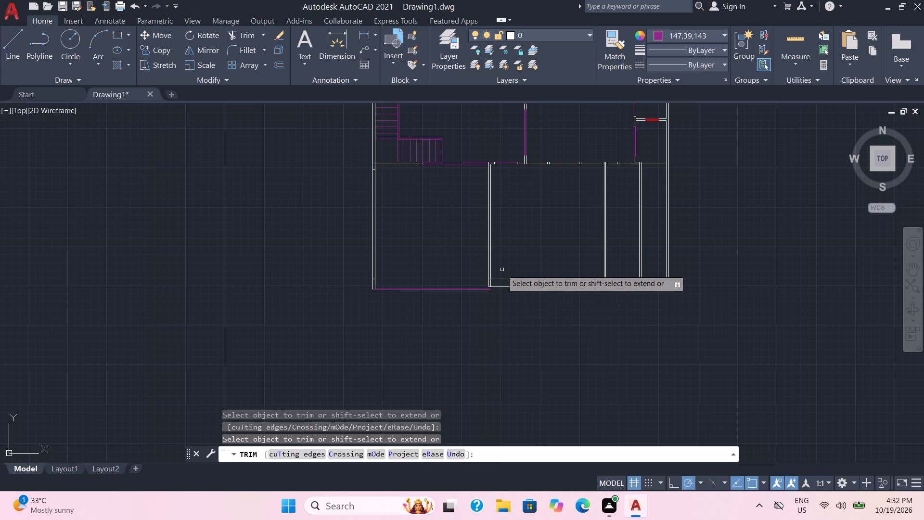
scroll(502, 271, up, 1)
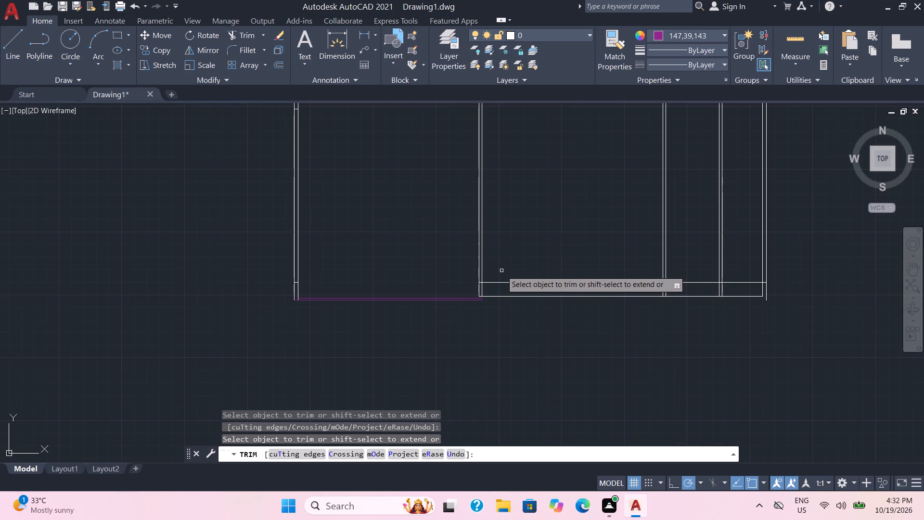
scroll(501, 271, down, 1)
middle_drag(501, 251, 491, 256)
scroll(501, 251, down, 1)
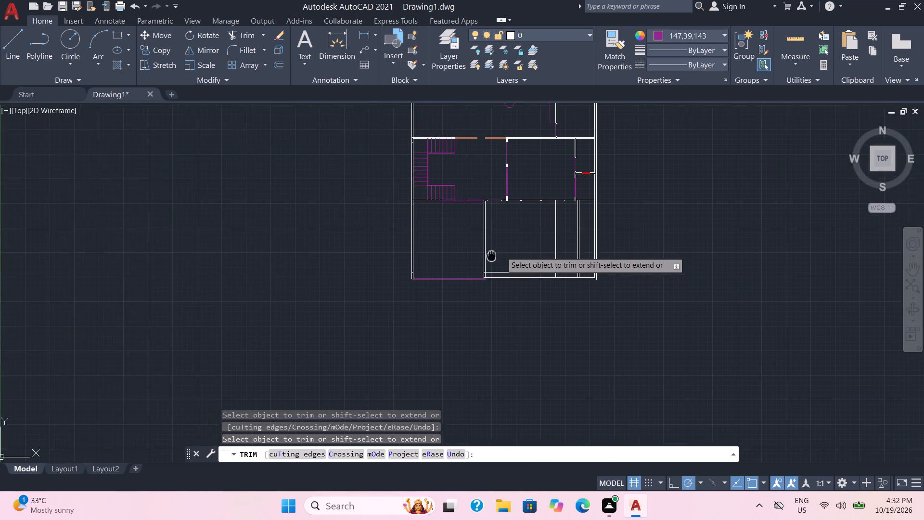
middle_drag(491, 256, 483, 259)
scroll(483, 259, up, 3)
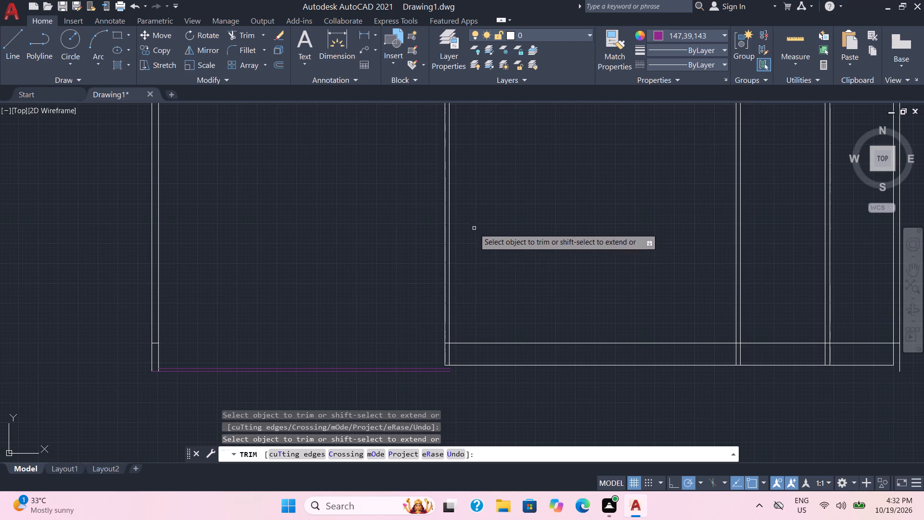
middle_drag(462, 187, 465, 214)
scroll(462, 187, down, 1)
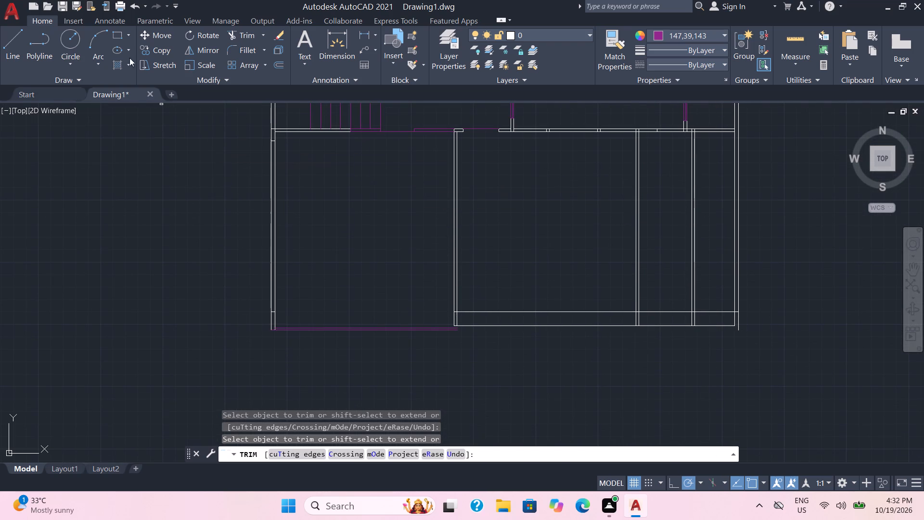
Draw a stepped purple guide line across the southwest room's east partition, marking two short piers about 5'-7" apart.
click(5, 41)
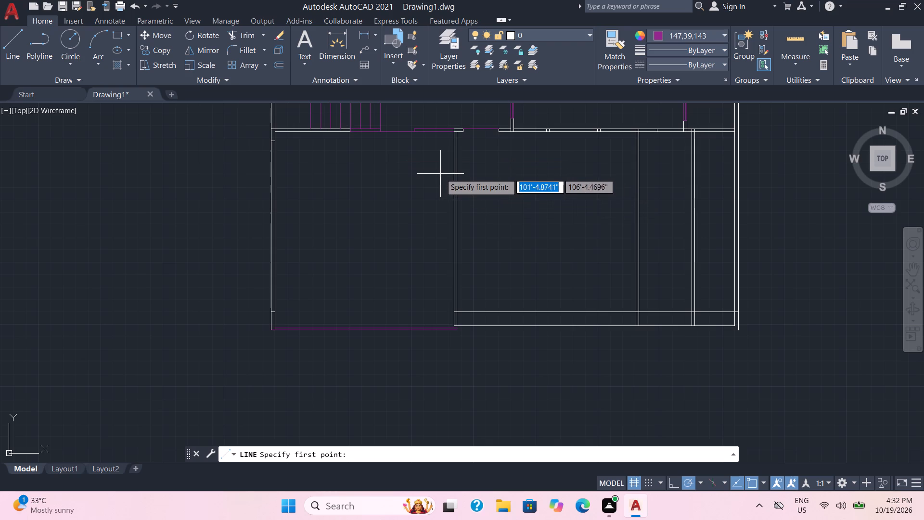
click(442, 172)
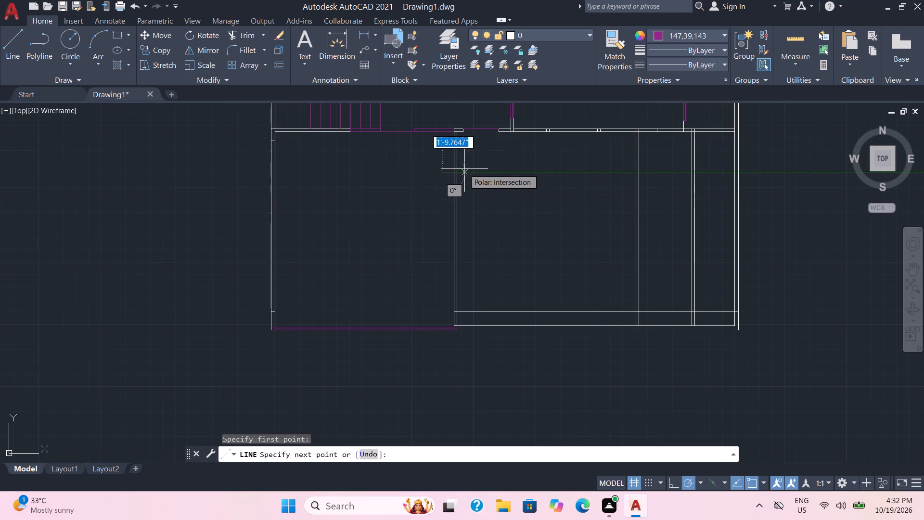
click(478, 171)
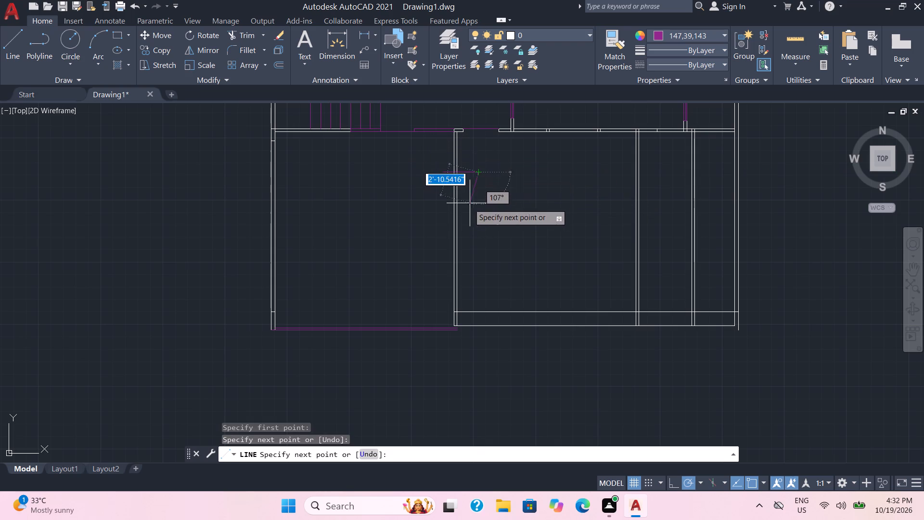
click(478, 191)
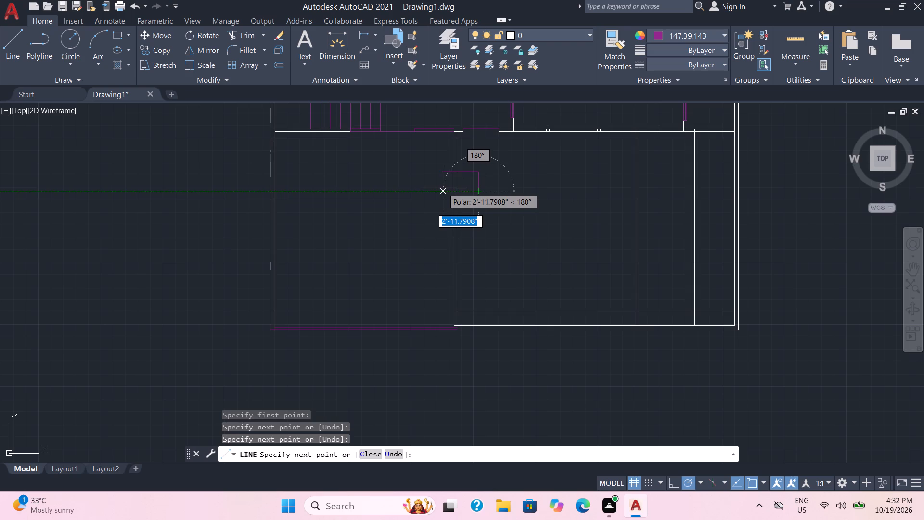
click(443, 188)
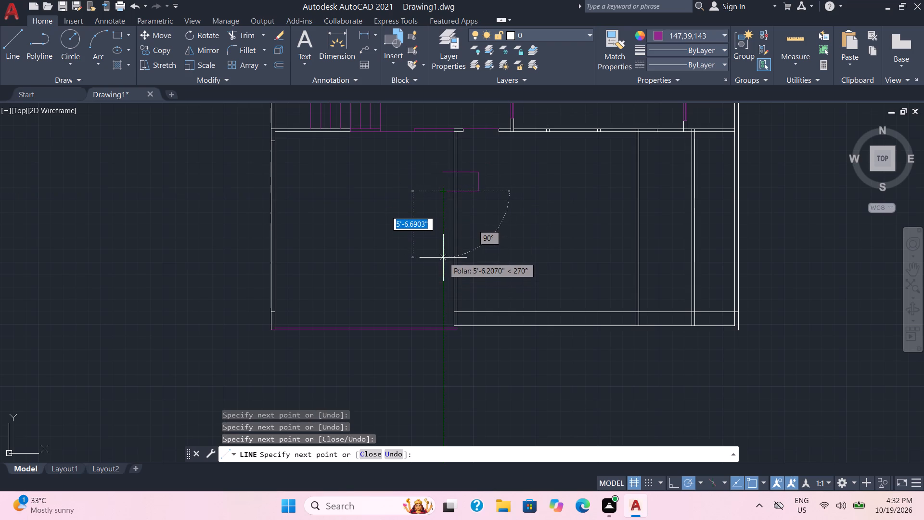
click(443, 258)
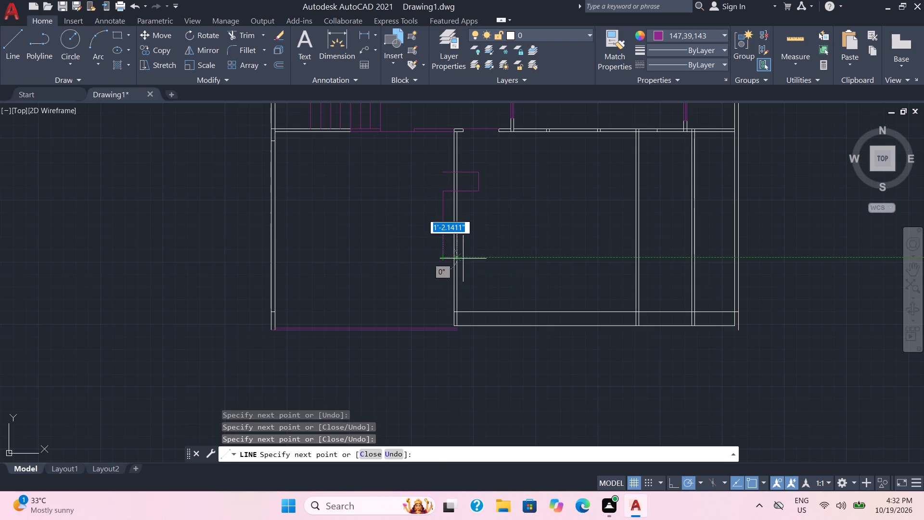
click(469, 259)
click(465, 281)
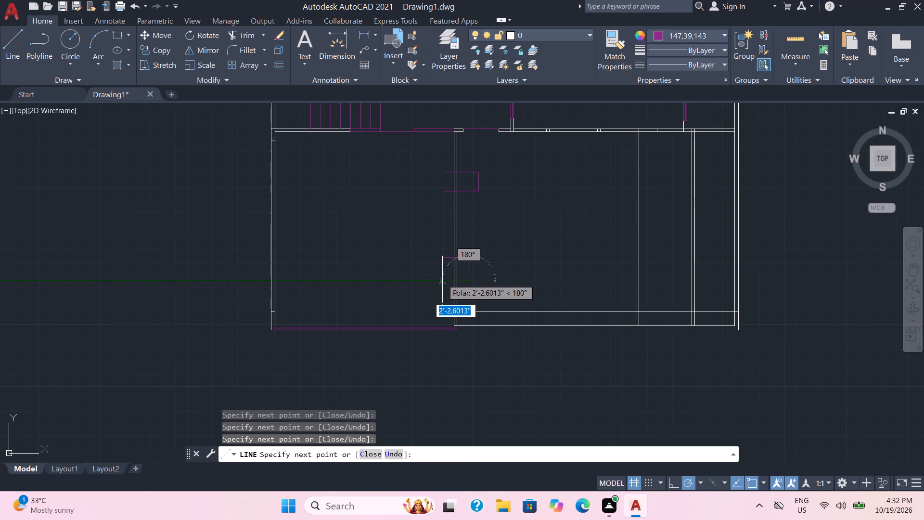
click(442, 279)
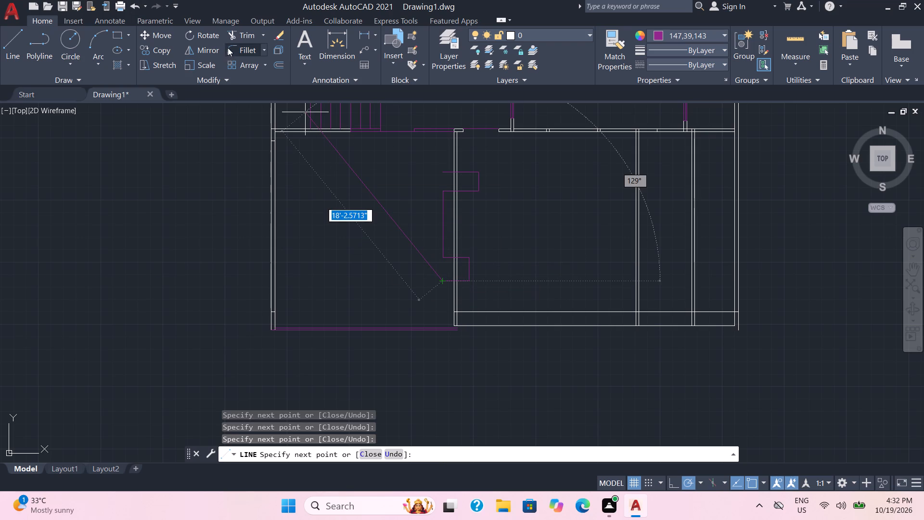
Trim the east partition south of the lowest guide line and the adjoining room's outer south wall line.
click(238, 33)
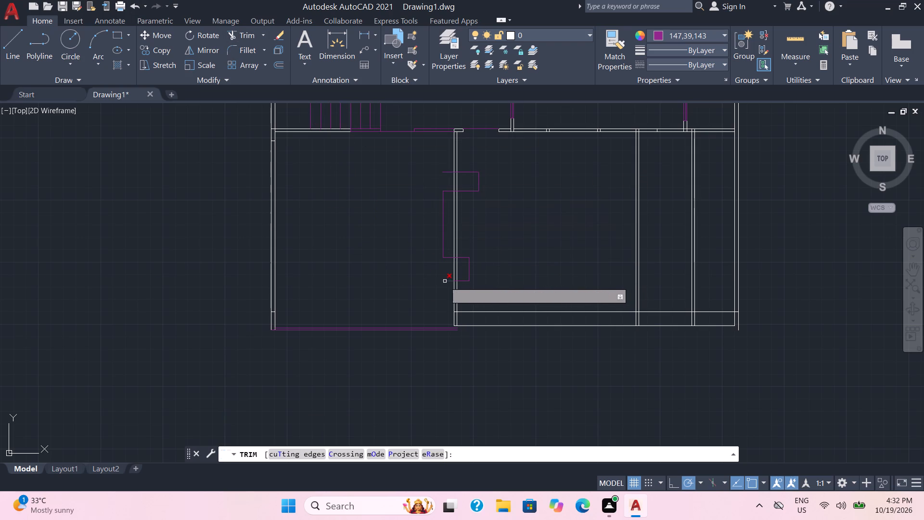
click(445, 283)
drag(445, 292, 449, 292)
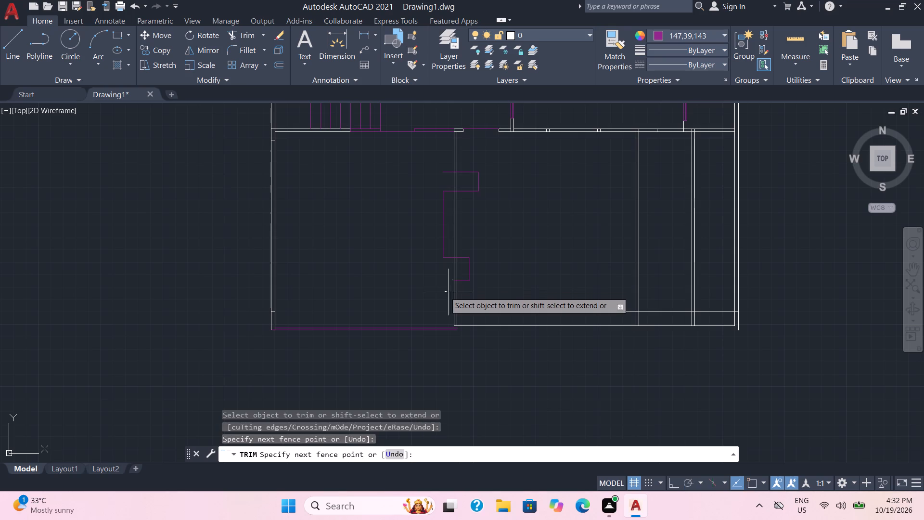
drag(449, 292, 468, 293)
drag(462, 318, 455, 318)
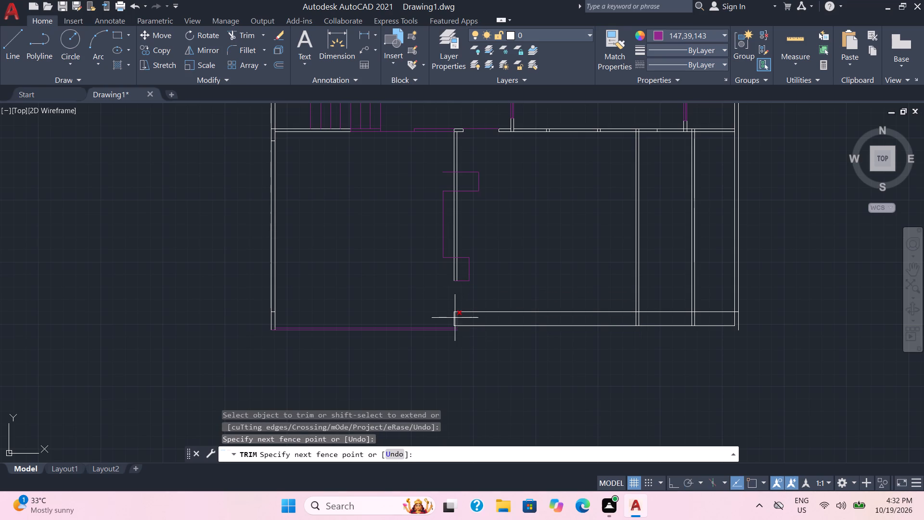
drag(455, 318, 448, 318)
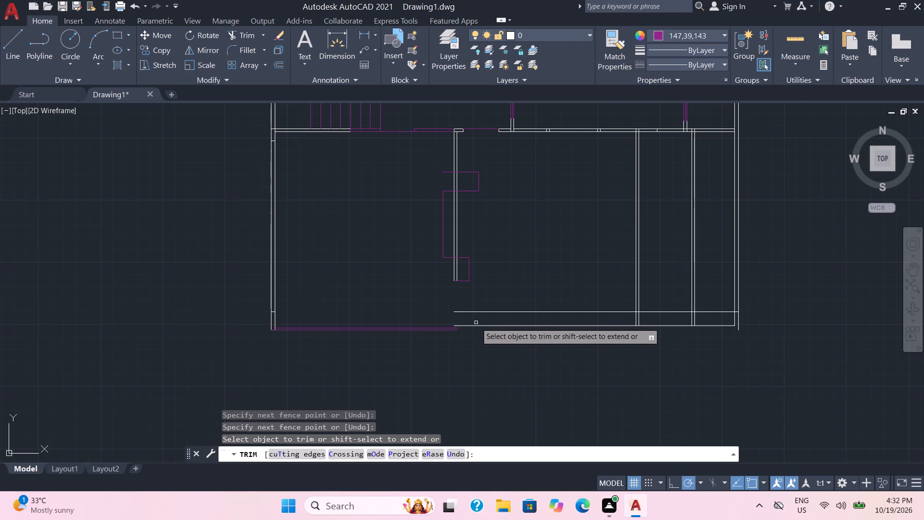
click(476, 325)
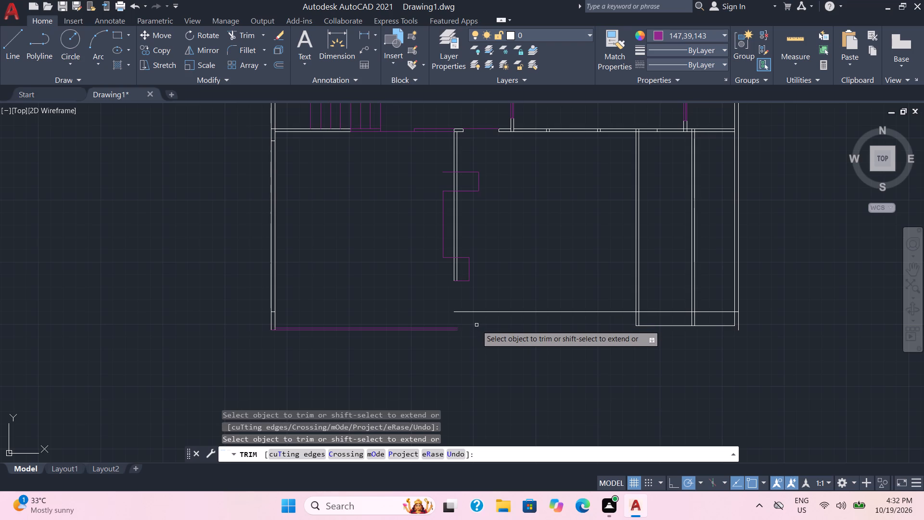
Trim the guide stubs around the southern pier and the stretch of east partition between the two piers.
click(470, 273)
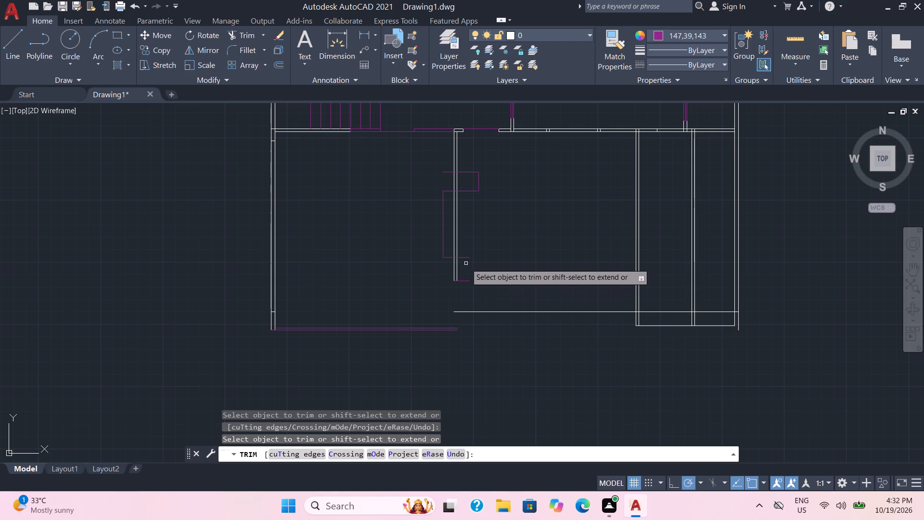
drag(464, 257, 466, 275)
click(464, 283)
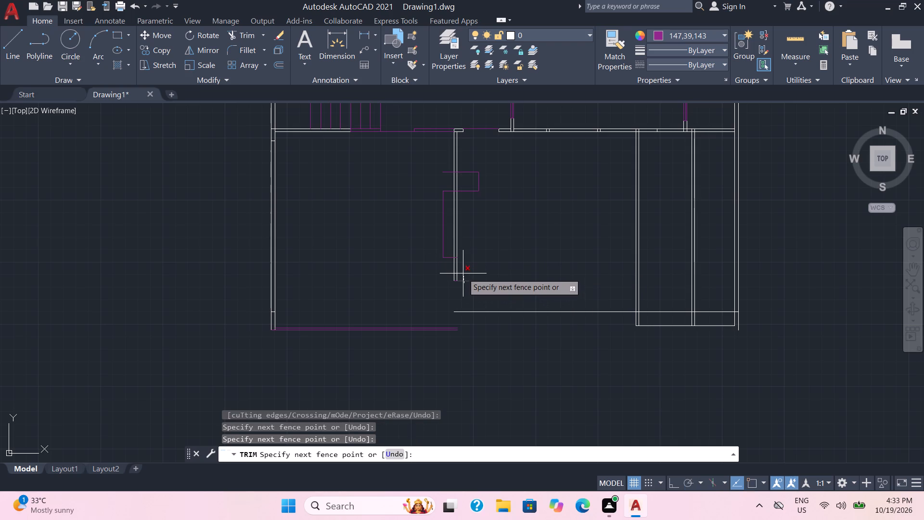
click(463, 273)
click(442, 240)
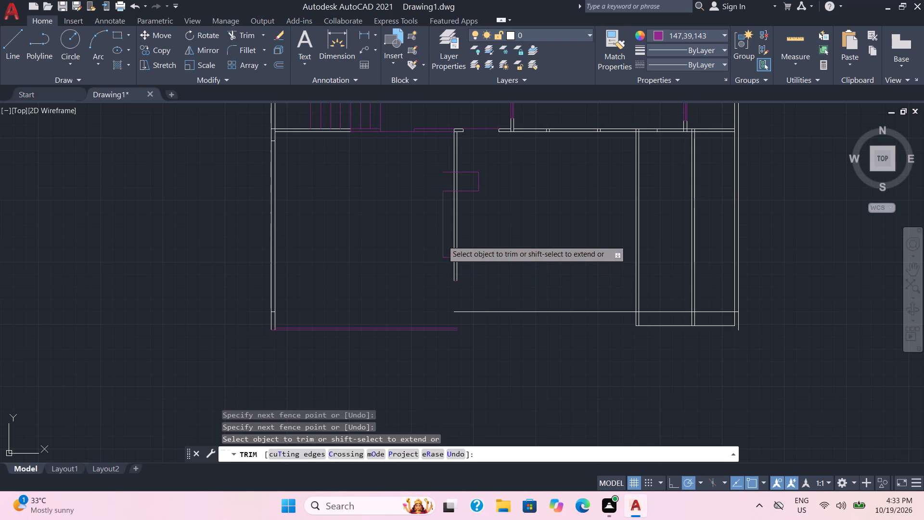
drag(443, 240, 478, 236)
drag(478, 236, 435, 236)
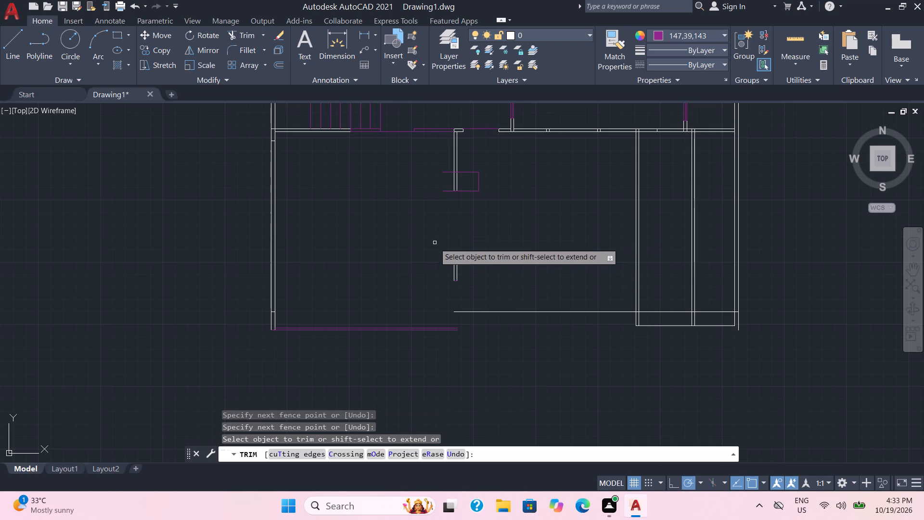
click(443, 259)
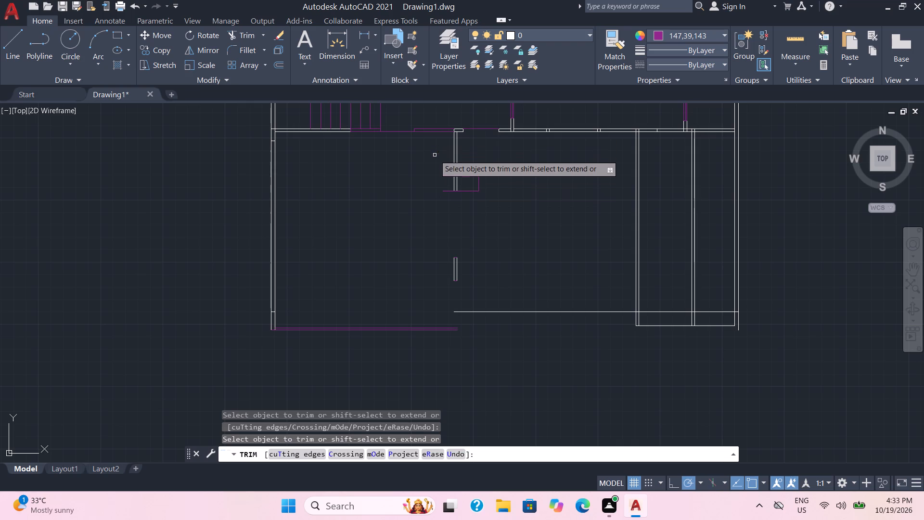
Trim the partition north of the northern pier and the remaining guide stubs on both sides of that pier.
drag(435, 156, 471, 160)
drag(471, 160, 474, 198)
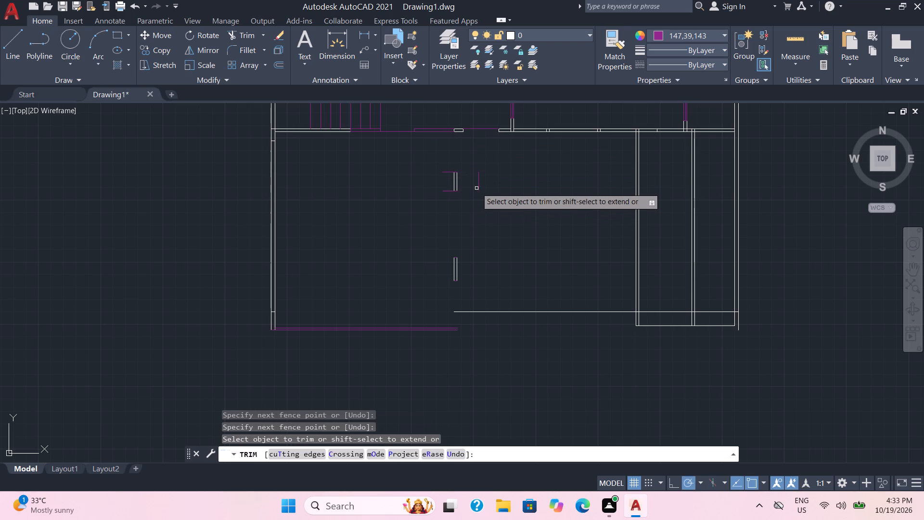
click(476, 188)
click(483, 187)
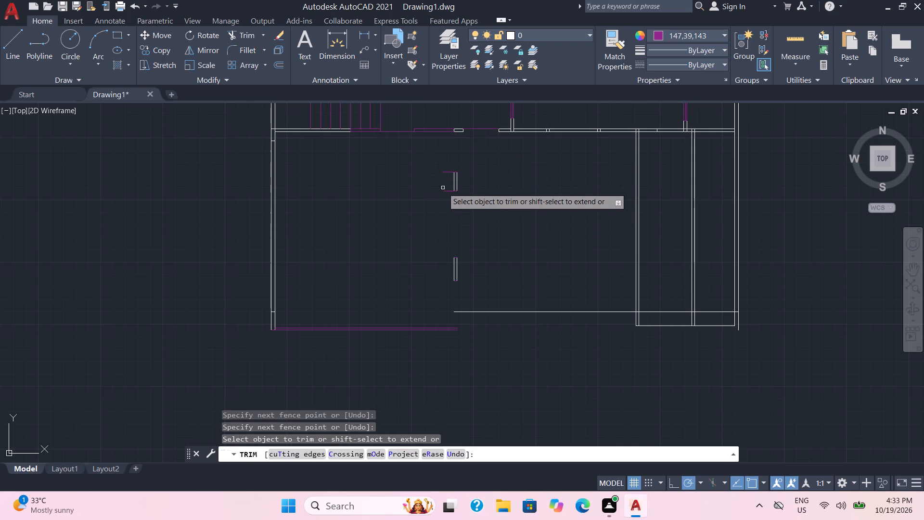
click(447, 192)
click(448, 173)
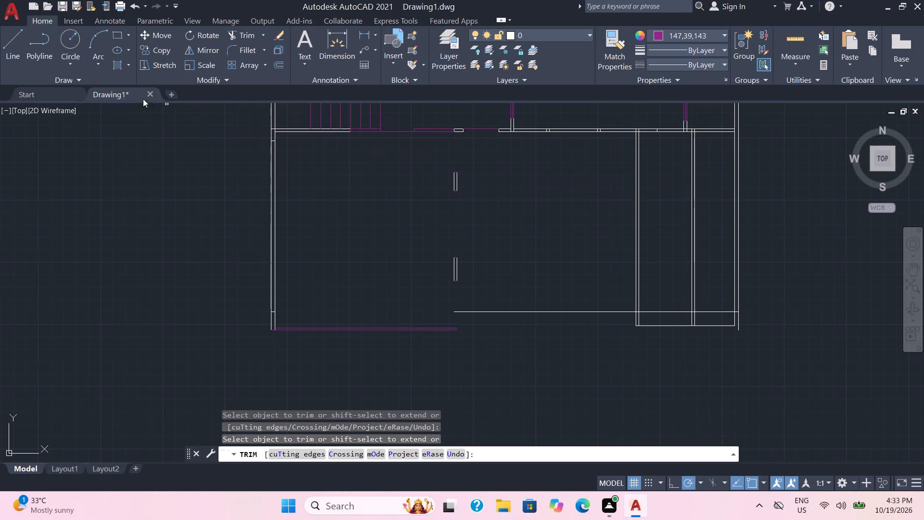
Draw a purple line from the northern pier's northwest corner north to the room's north wall.
click(13, 43)
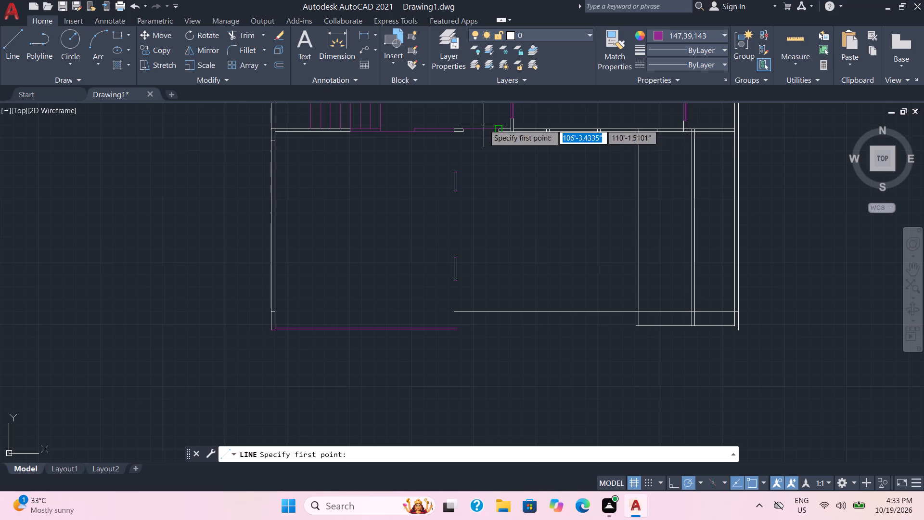
click(451, 172)
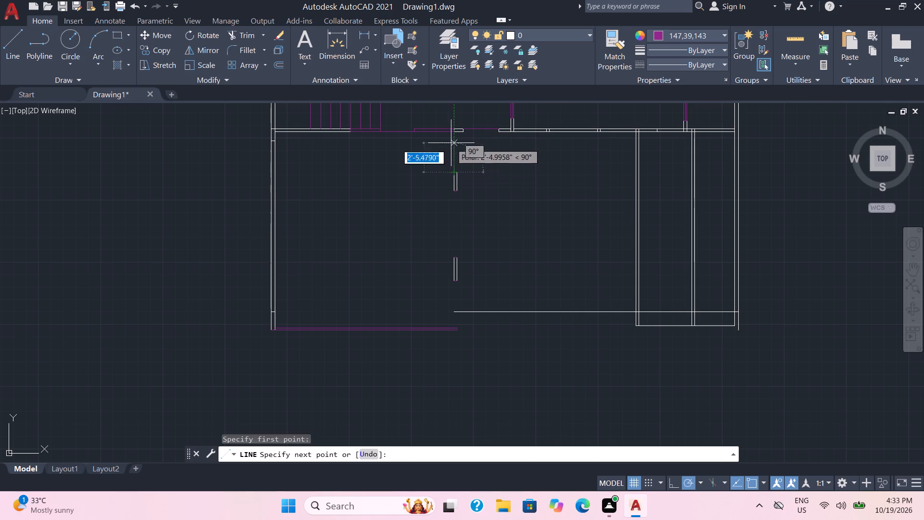
click(451, 133)
key(Escape)
Draw purple lines about 5'-7" long between the two piers, along both wall faces and down the centre.
key(space)
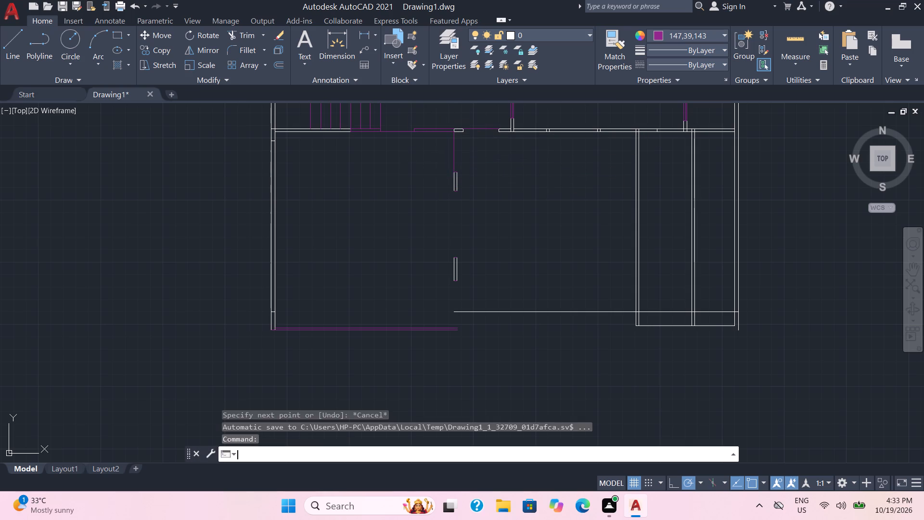
scroll(439, 276, up, 1)
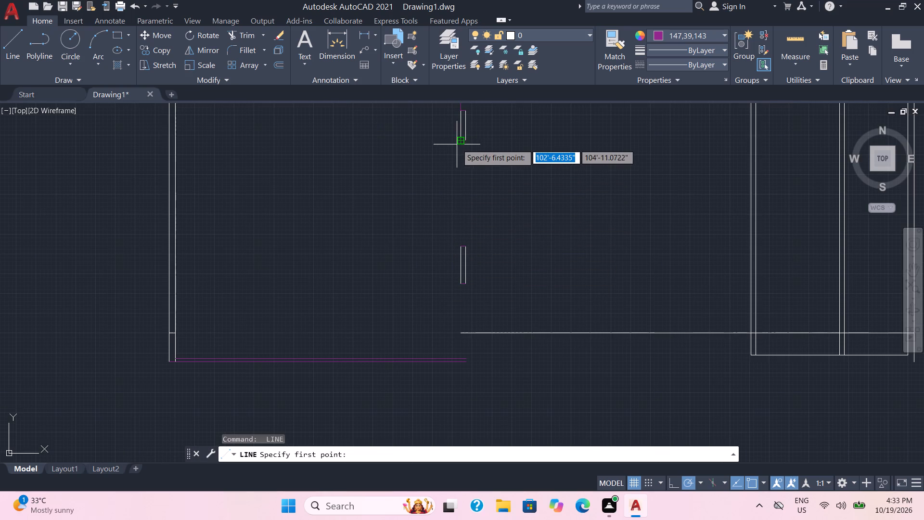
click(459, 141)
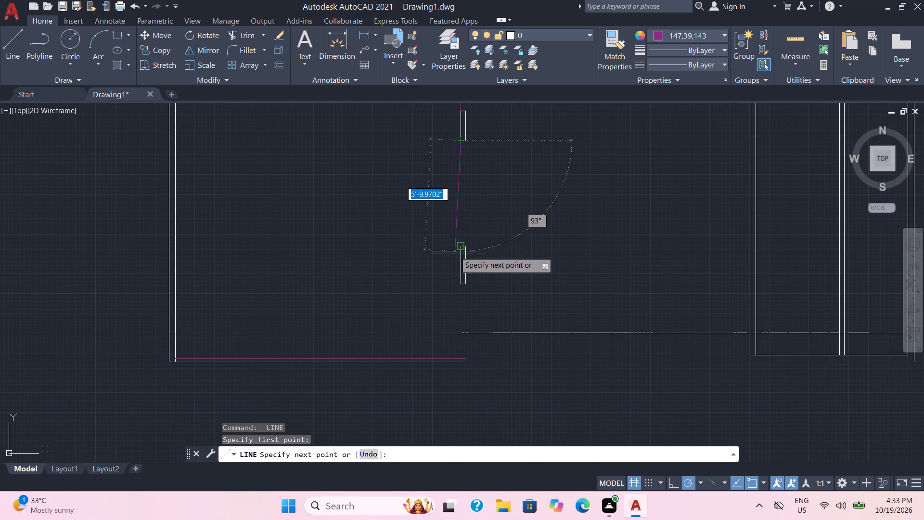
click(462, 248)
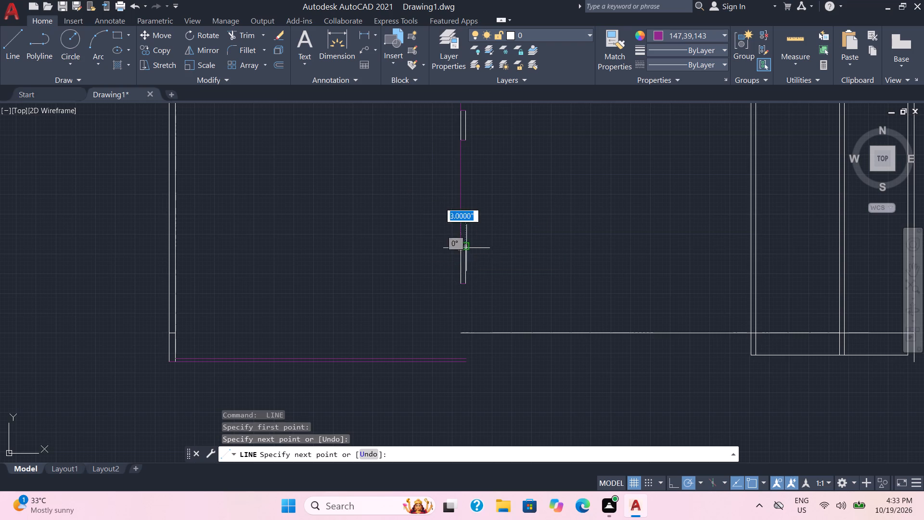
click(469, 249)
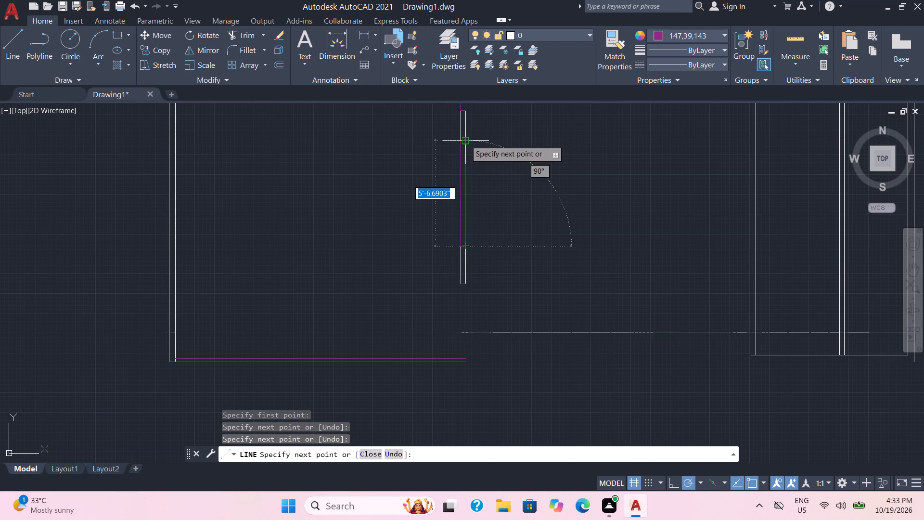
click(465, 140)
scroll(465, 140, up, 2)
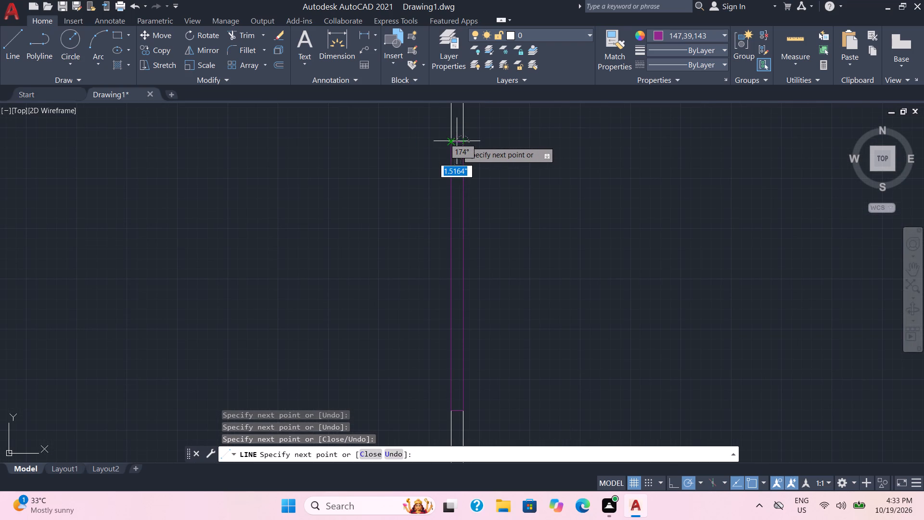
scroll(458, 141, up, 3)
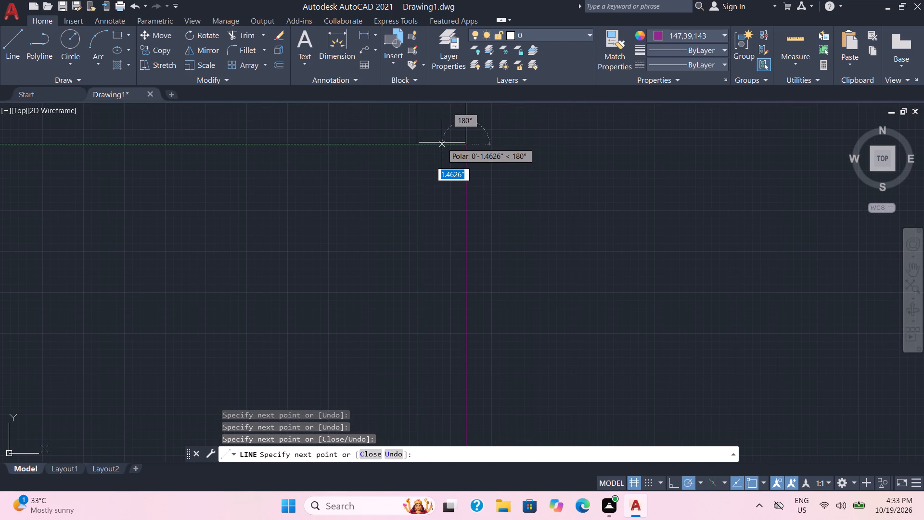
click(441, 143)
scroll(441, 143, down, 4)
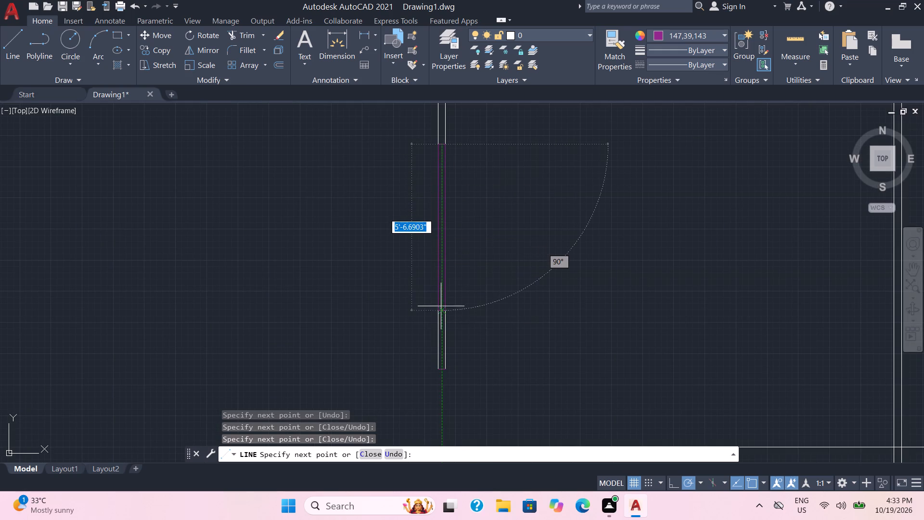
scroll(440, 315, up, 3)
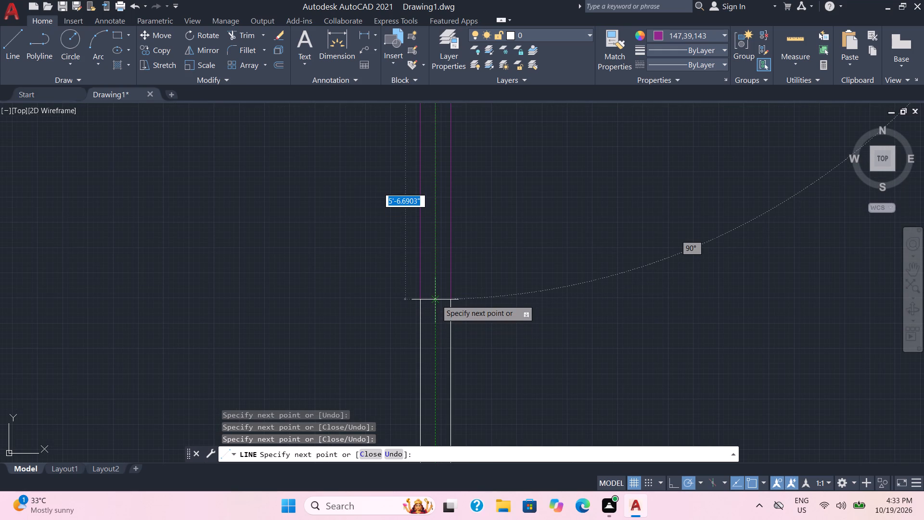
click(436, 299)
scroll(439, 305, down, 2)
key(Escape)
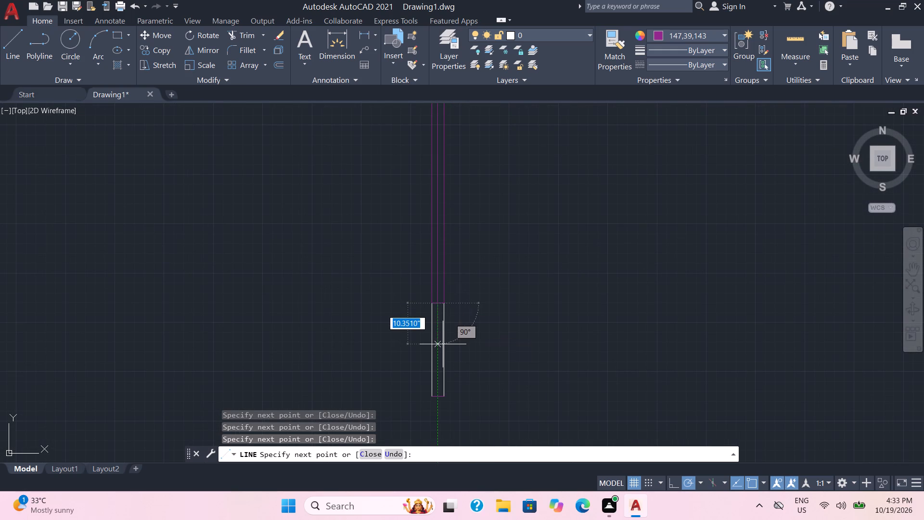
Draw purple lines from the southern pier's two south corners south to the inner and outer lines of the room's south wall.
key(space)
middle_drag(475, 389, 477, 217)
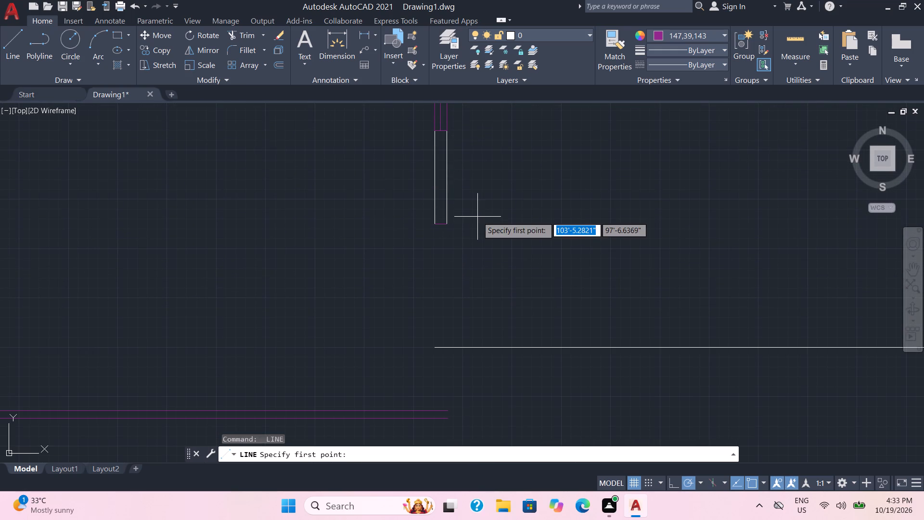
click(432, 224)
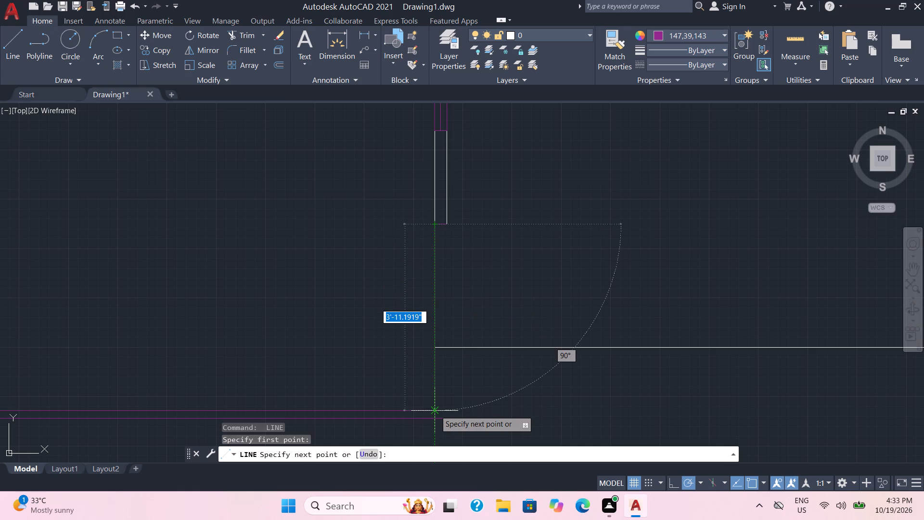
click(435, 410)
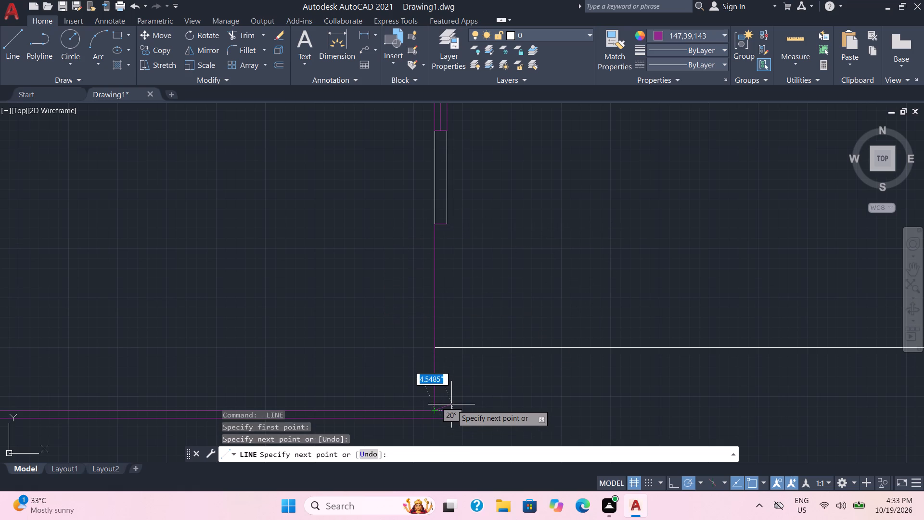
key(Escape)
key(space)
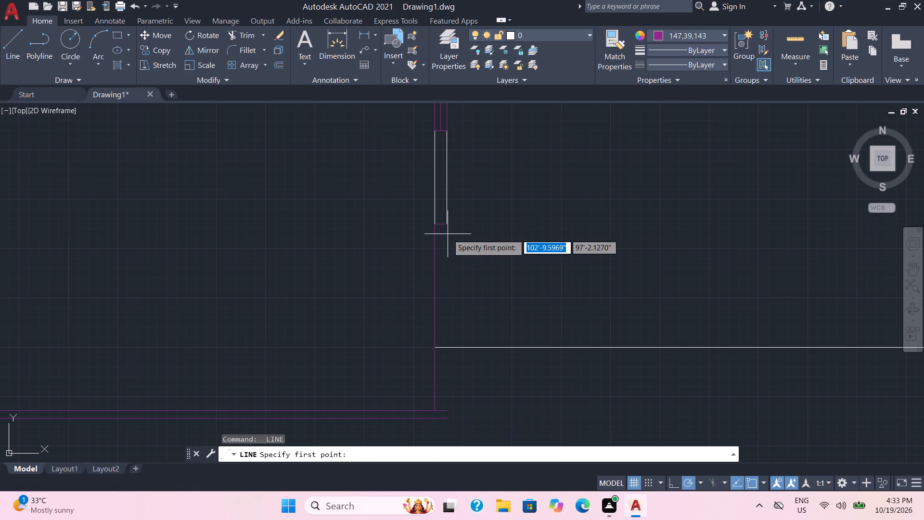
click(448, 225)
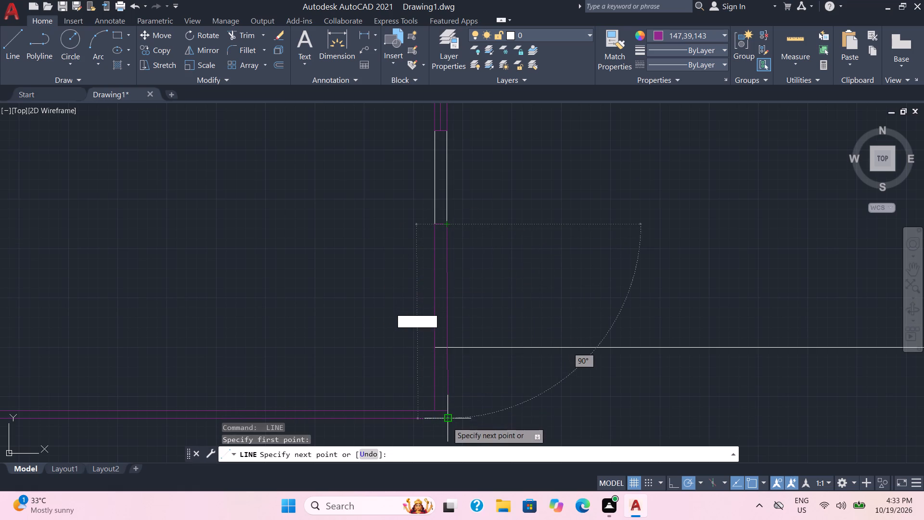
click(447, 422)
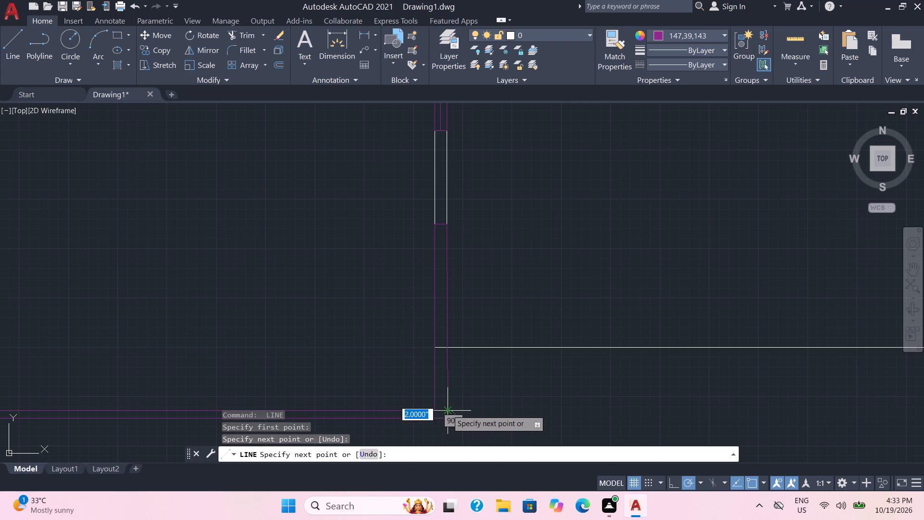
key(Escape)
Trim the inner south wall line and the white south line where they cross between the partition's two purple faces.
text(tr)
key(Return)
click(438, 411)
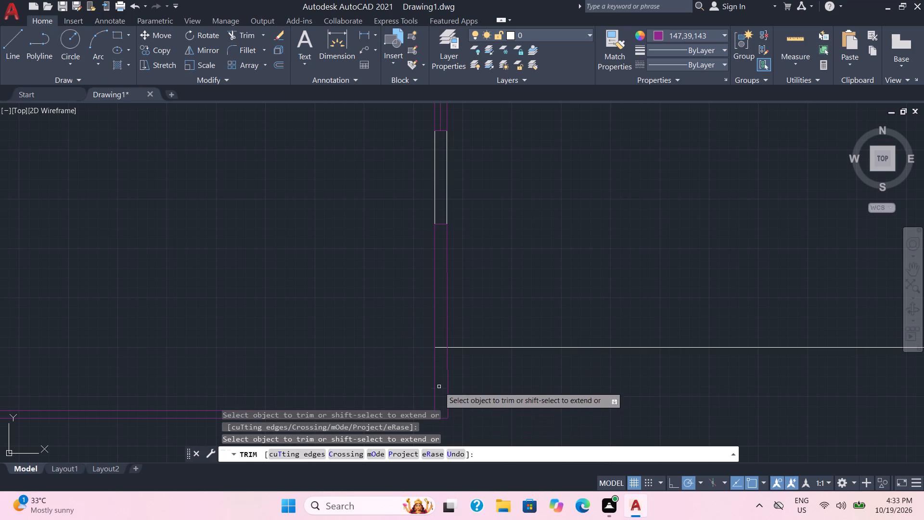
click(441, 348)
Trim the wall stubs and the short horizontal line that project south of the white south line at the southeast rooms.
scroll(494, 366, down, 2)
middle_drag(567, 403, 543, 398)
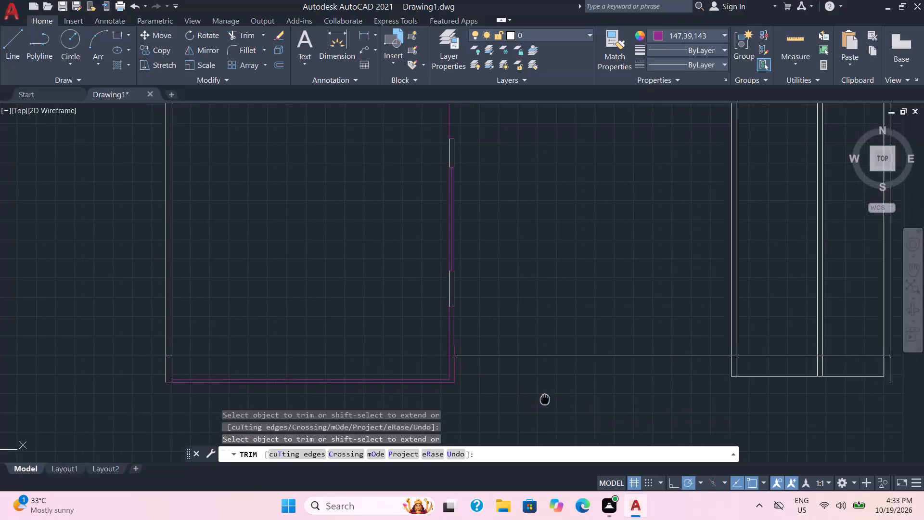
middle_drag(543, 398, 500, 345)
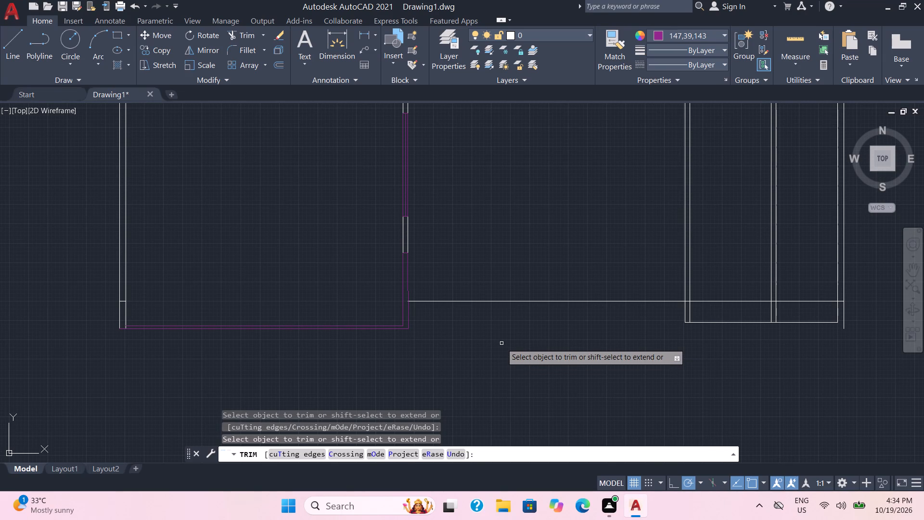
scroll(501, 343, down, 1)
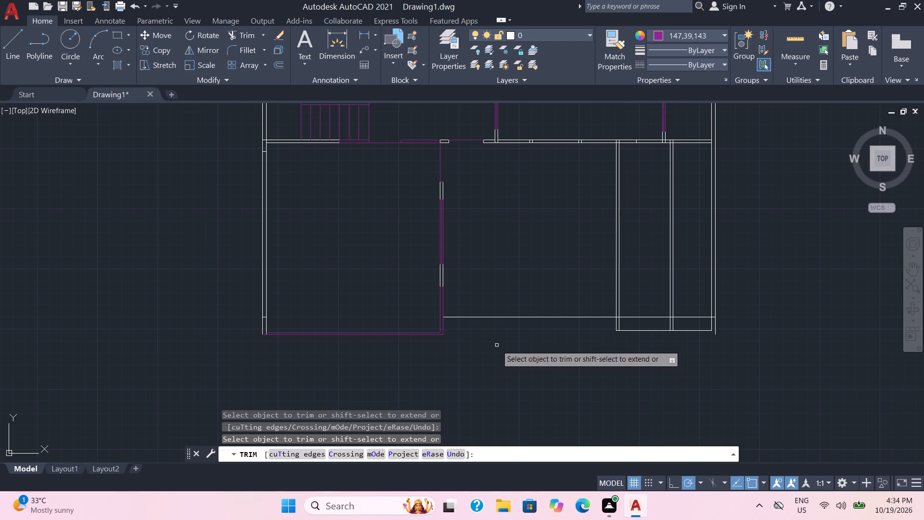
scroll(497, 345, down, 1)
middle_drag(497, 345, 344, 316)
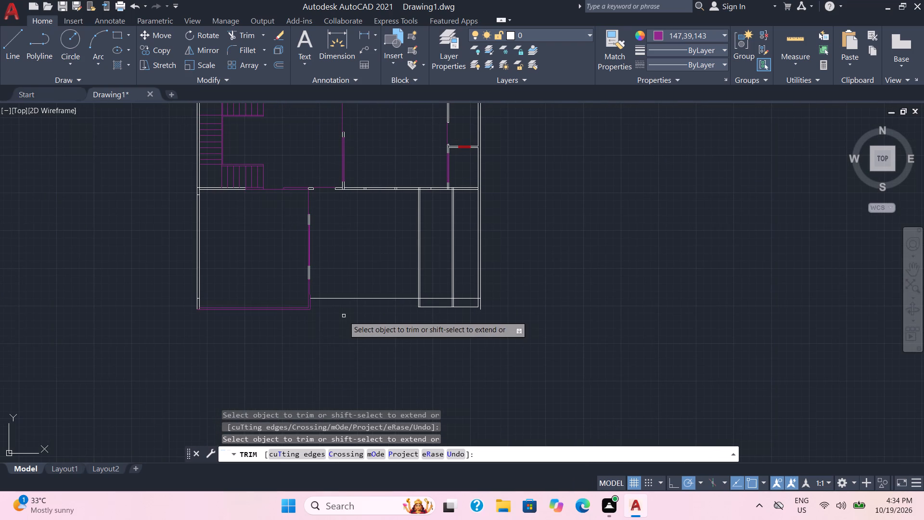
scroll(349, 319, up, 1)
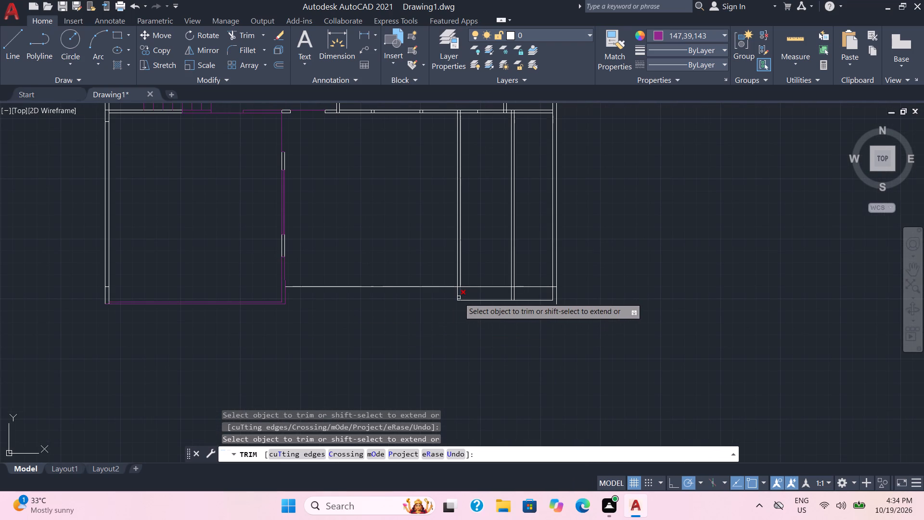
click(459, 298)
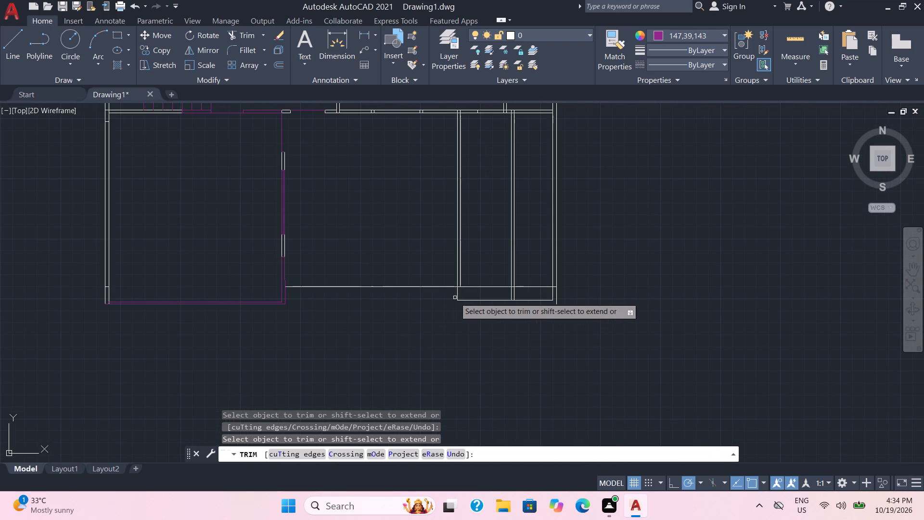
click(457, 295)
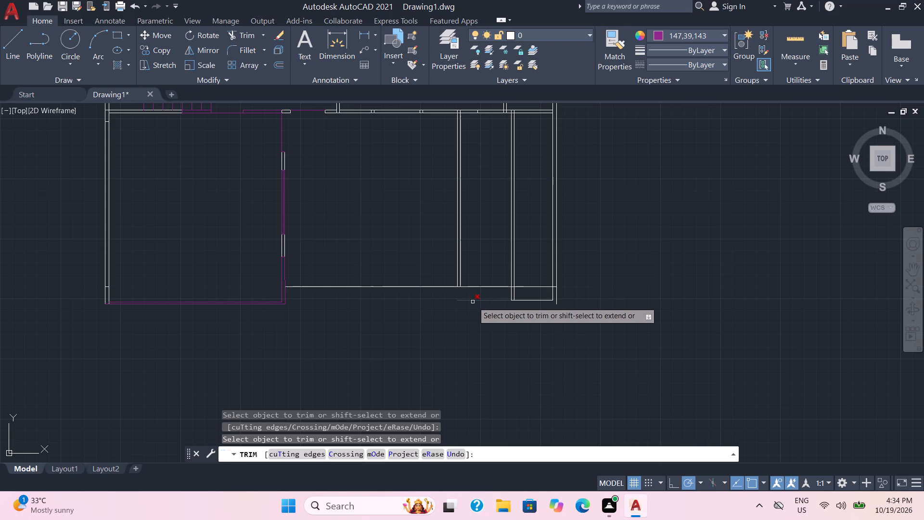
click(474, 302)
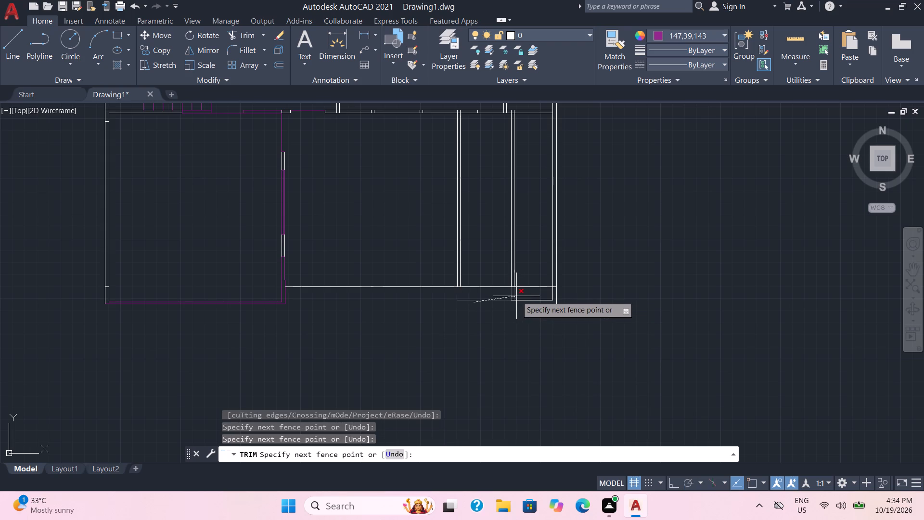
click(557, 298)
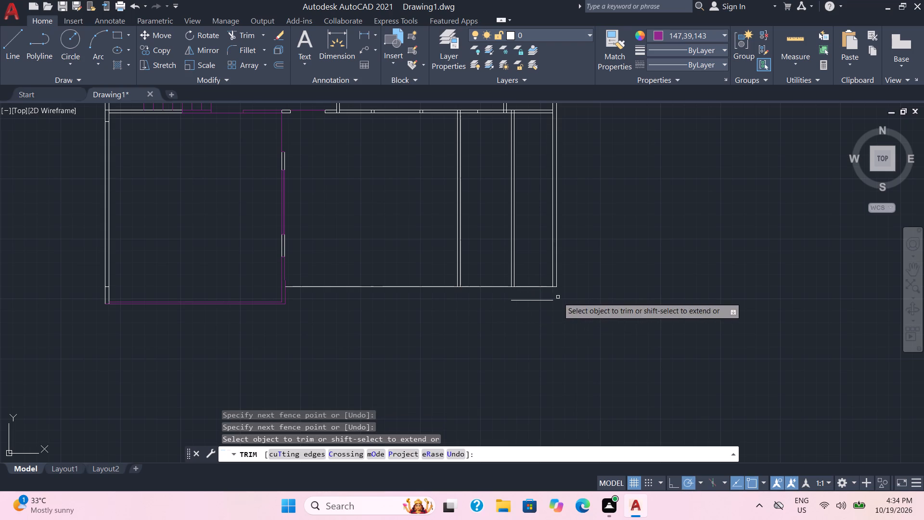
click(537, 298)
drag(535, 300, 534, 308)
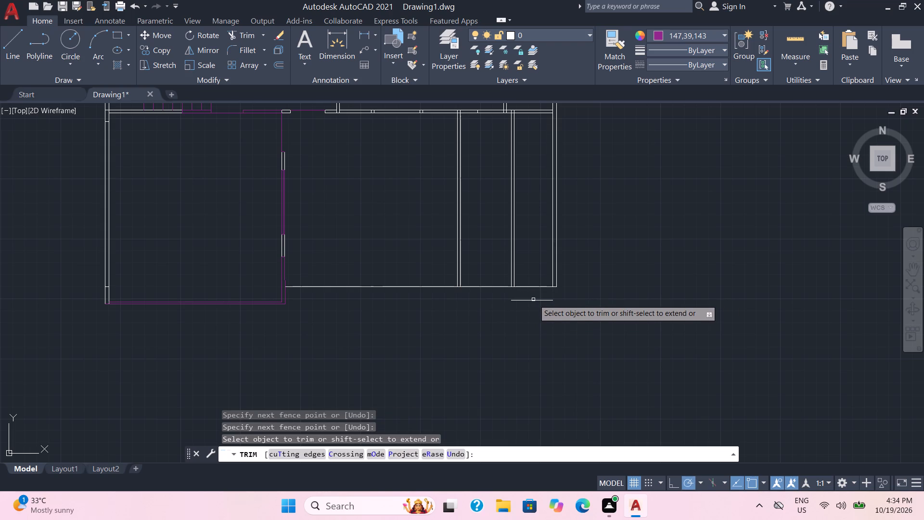
click(534, 300)
Trim the north wall and both east wall faces enclosing the narrow strip at the plan's southeast corner.
scroll(534, 301, down, 1)
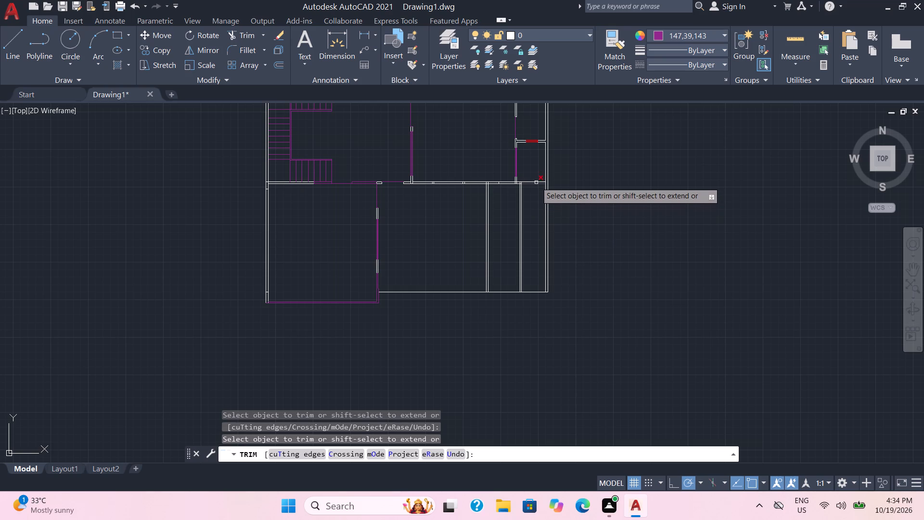
drag(536, 179, 542, 208)
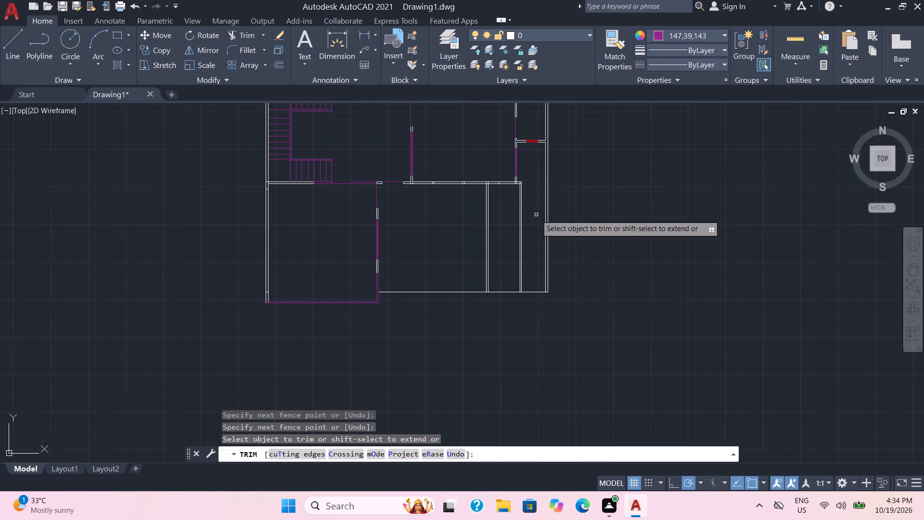
drag(536, 215, 558, 217)
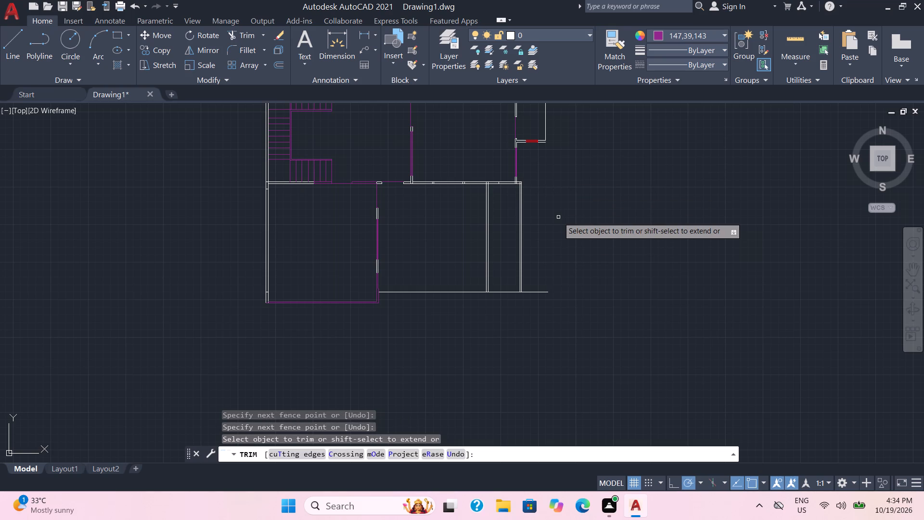
Draw a purple line about 25'-4" long south from the east end of the wall containing the red opening, past the south line.
click(17, 39)
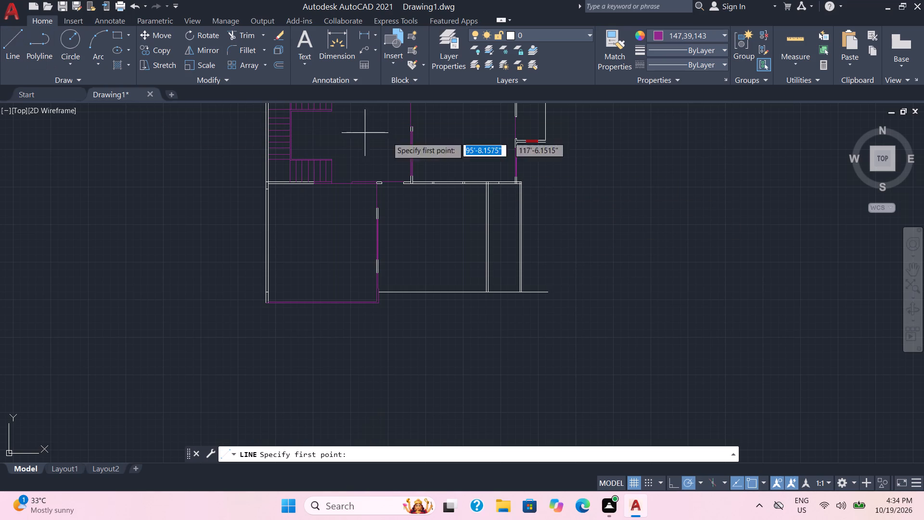
scroll(547, 145, up, 2)
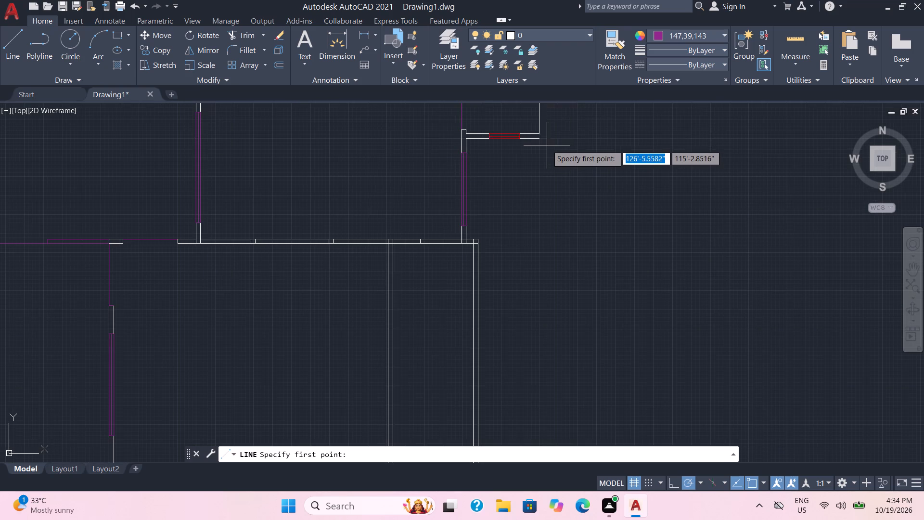
click(539, 133)
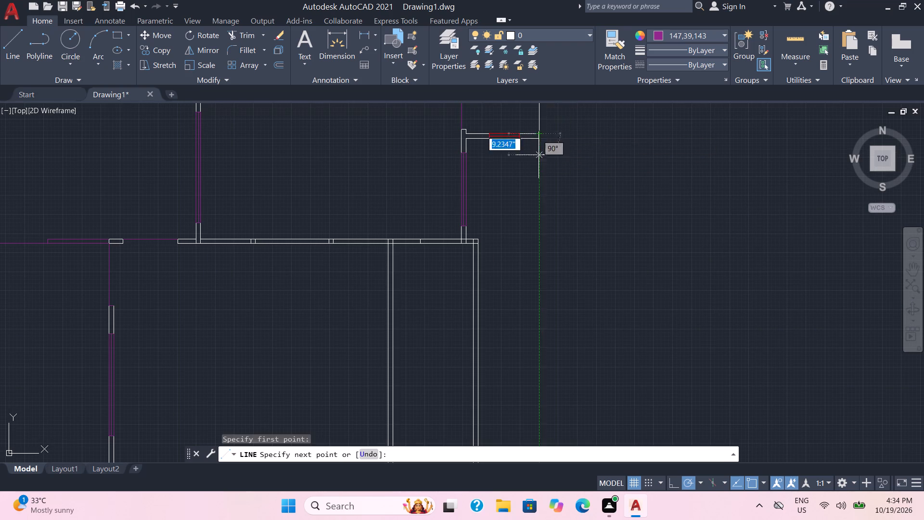
scroll(539, 263, down, 2)
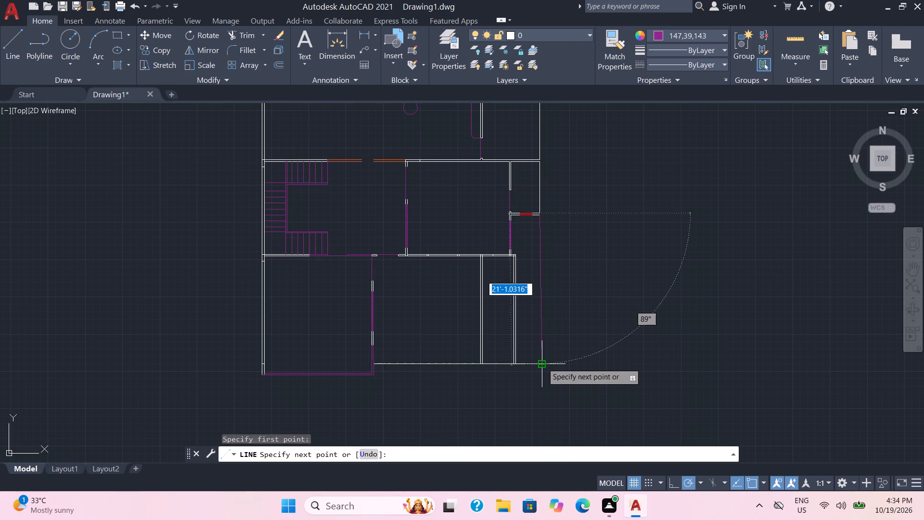
click(543, 395)
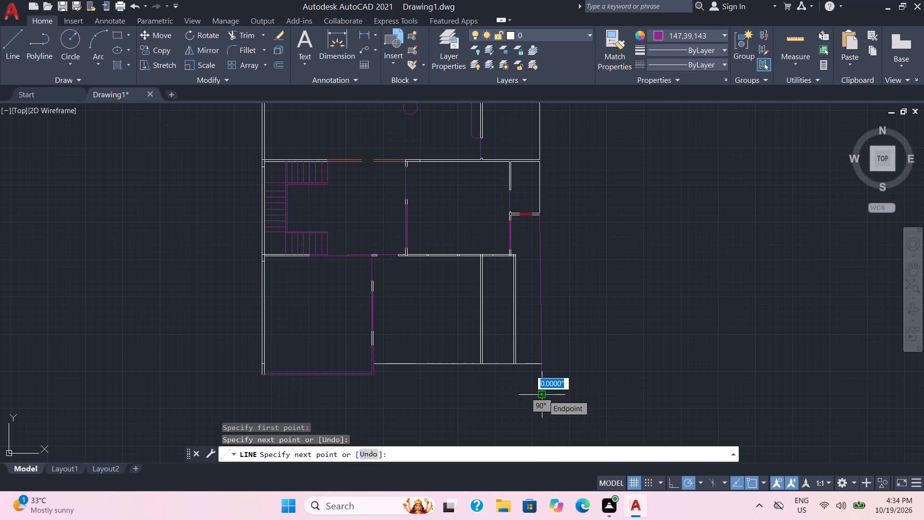
scroll(536, 395, up, 2)
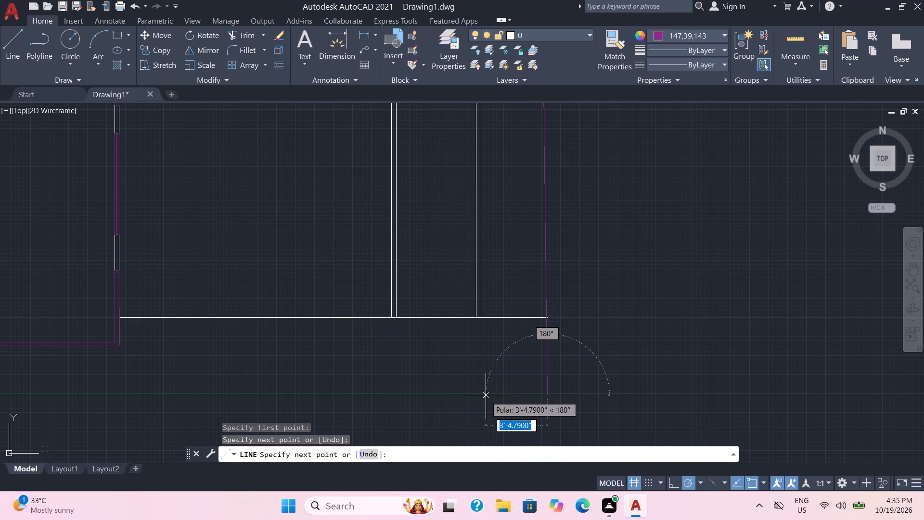
key(Escape)
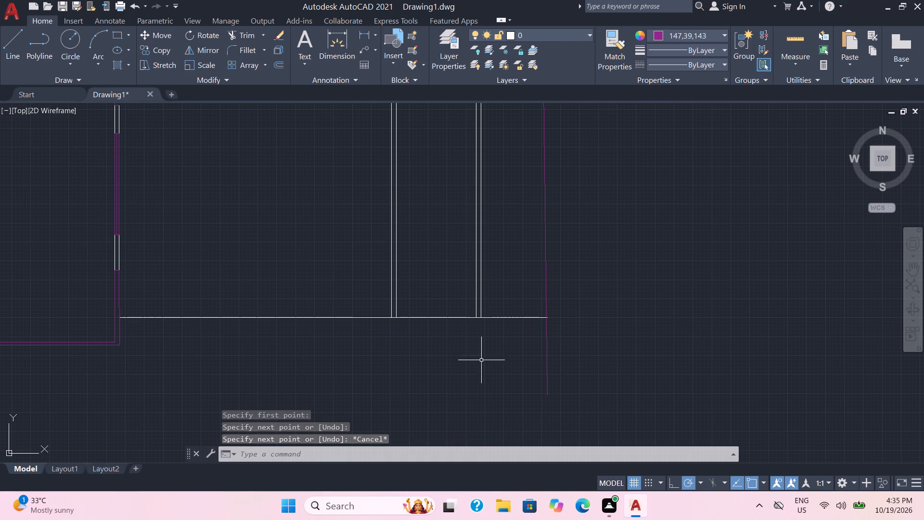
Draw a three-sided purple outline south of the south line from the easternmost wall's outer corner, about 6'-5" deep and 15'-11" wide.
key(space)
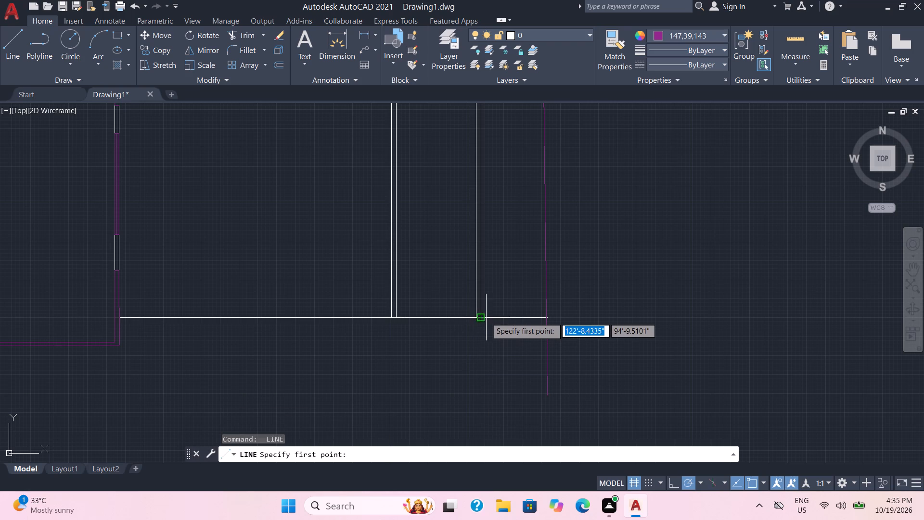
click(483, 318)
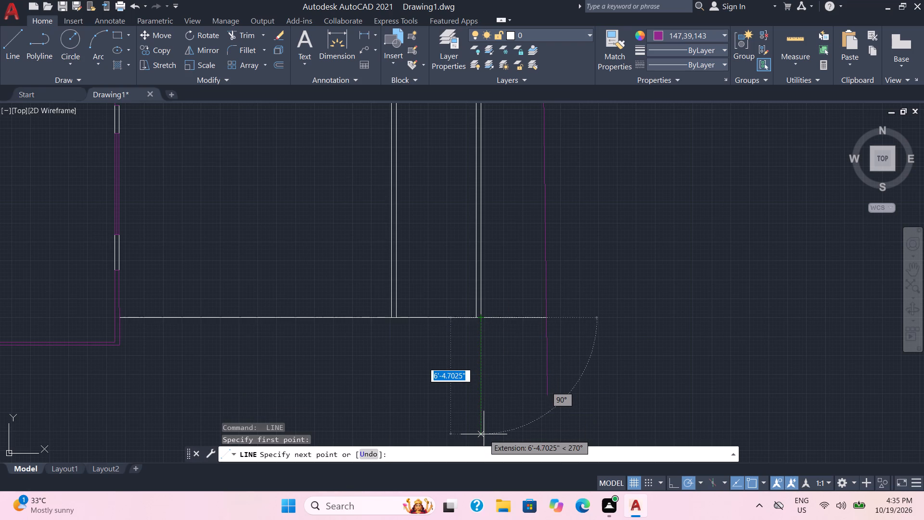
click(483, 435)
scroll(483, 435, down, 2)
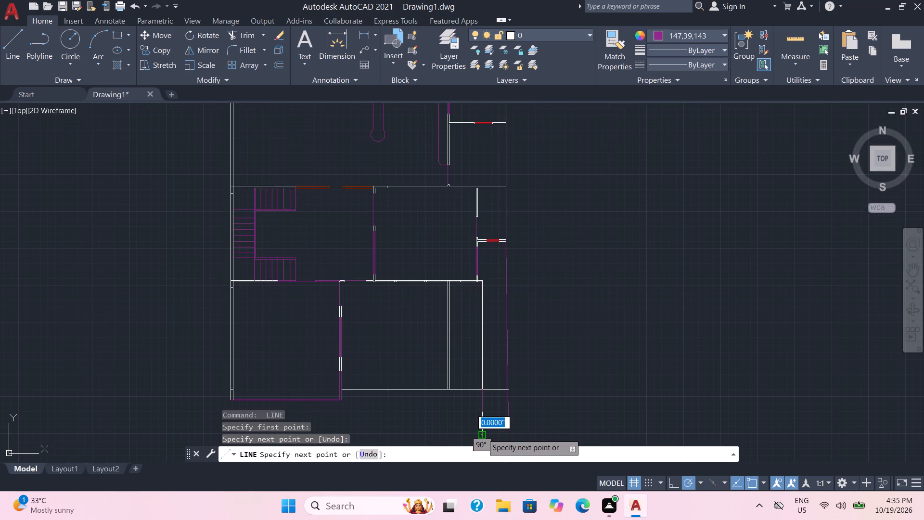
middle_drag(481, 433, 452, 370)
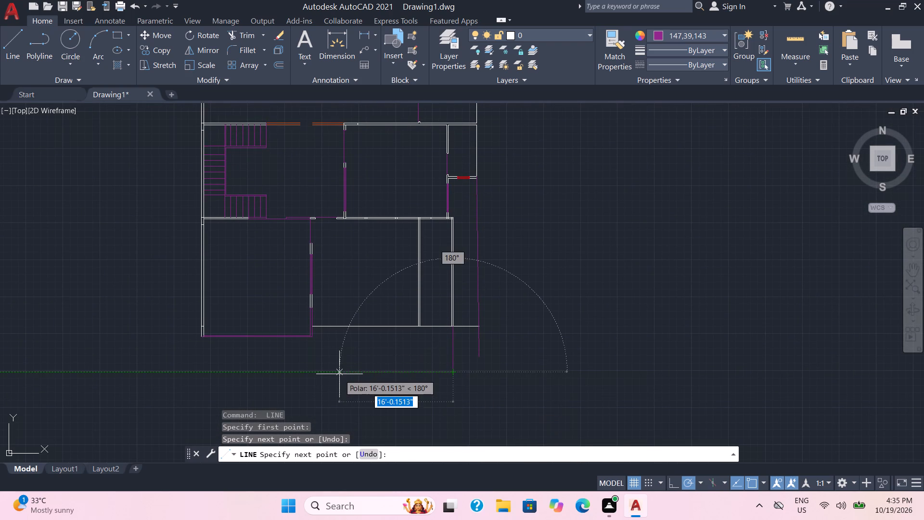
scroll(339, 374, up, 1)
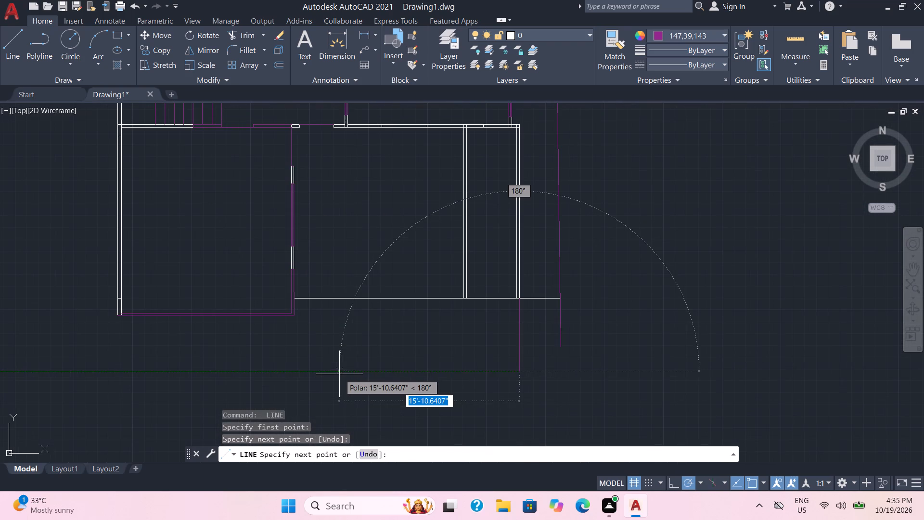
click(339, 374)
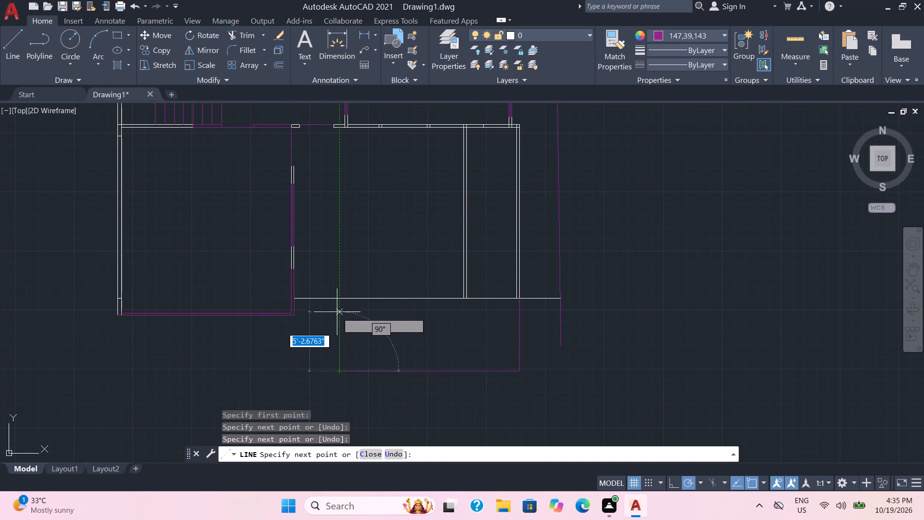
scroll(339, 303, up, 1)
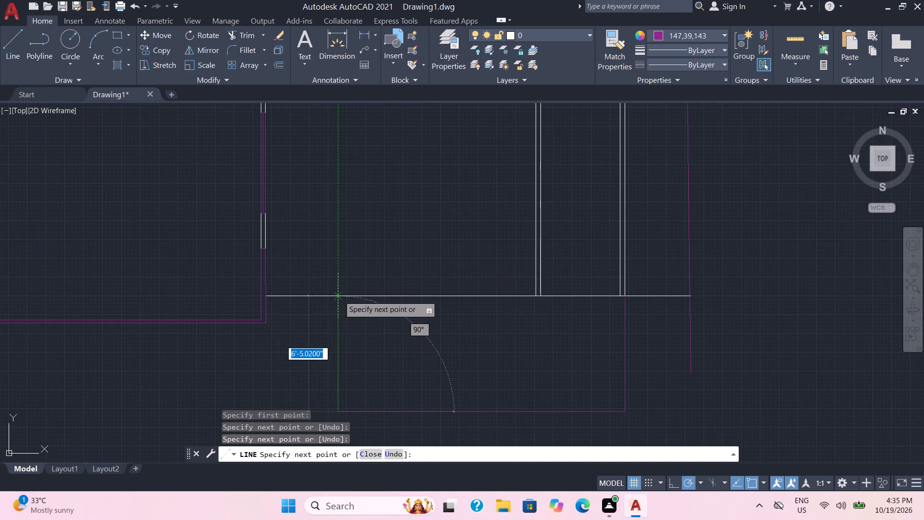
click(339, 296)
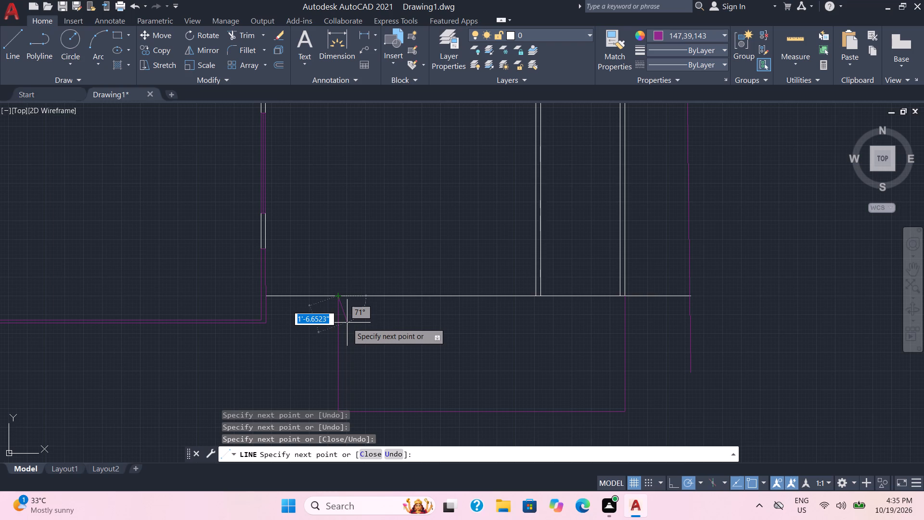
Draw a horizontal purple line about 21'-5" long west from inside the new outline, passing south of the southwest room's wall.
key(Escape)
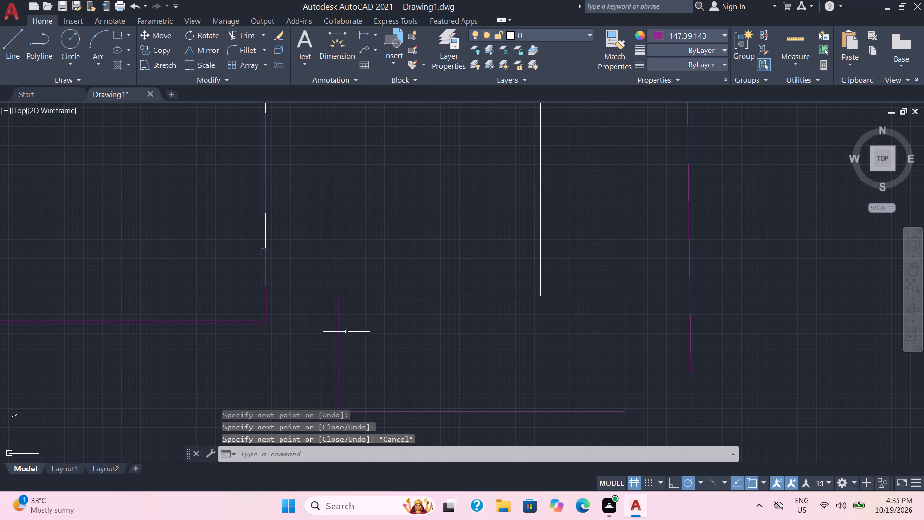
key(space)
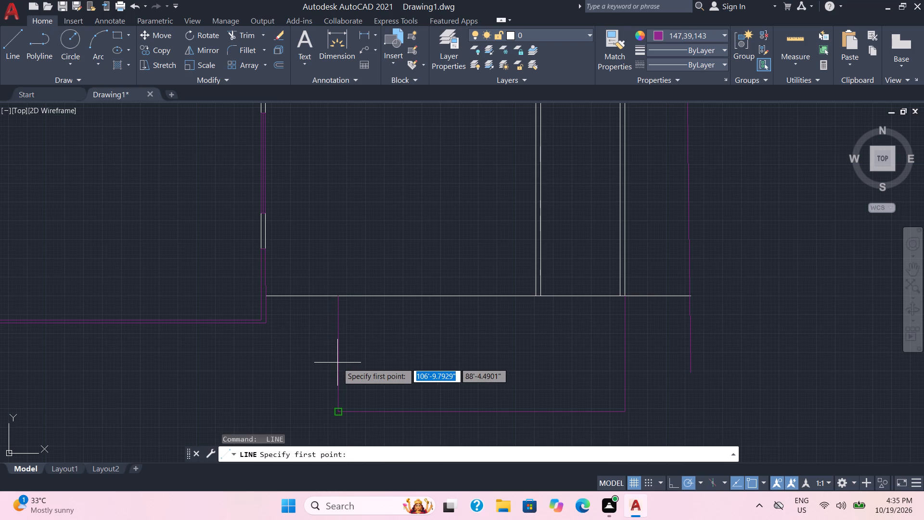
click(370, 362)
scroll(252, 367, down, 1)
middle_drag(252, 367, 465, 319)
scroll(302, 318, up, 2)
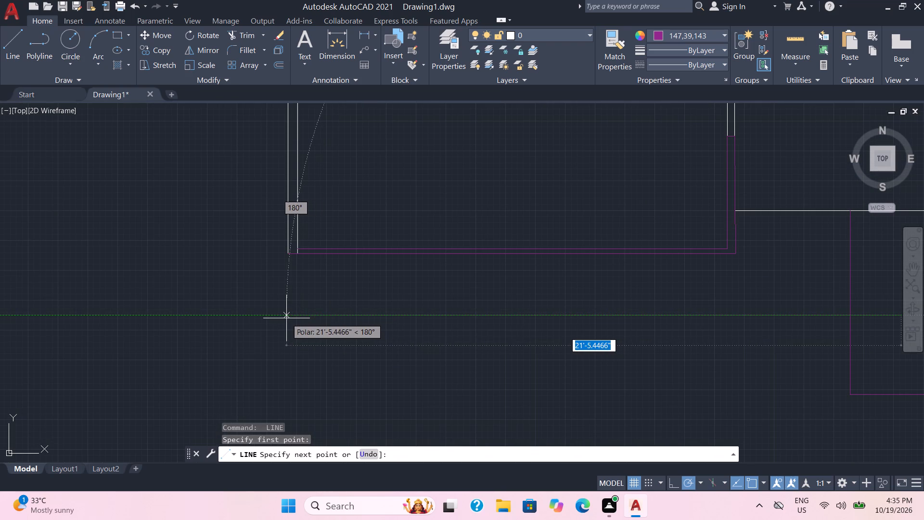
scroll(286, 318, up, 2)
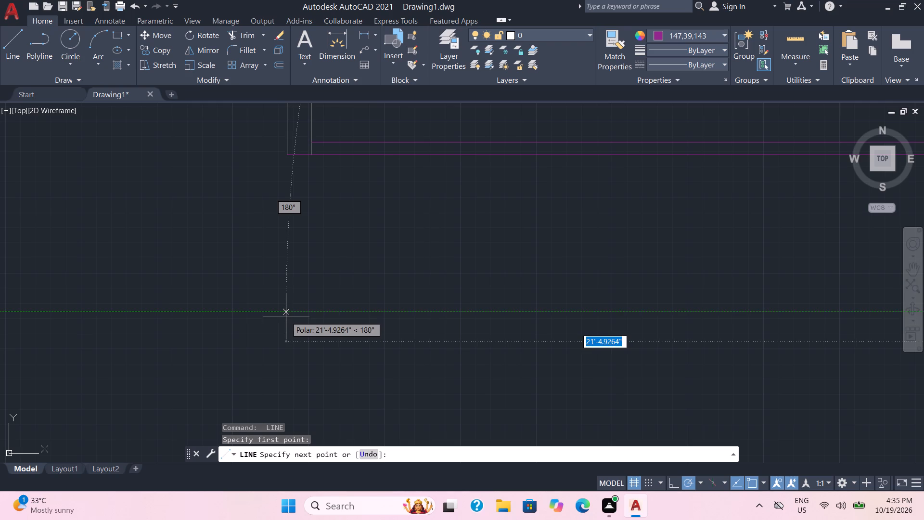
click(286, 316)
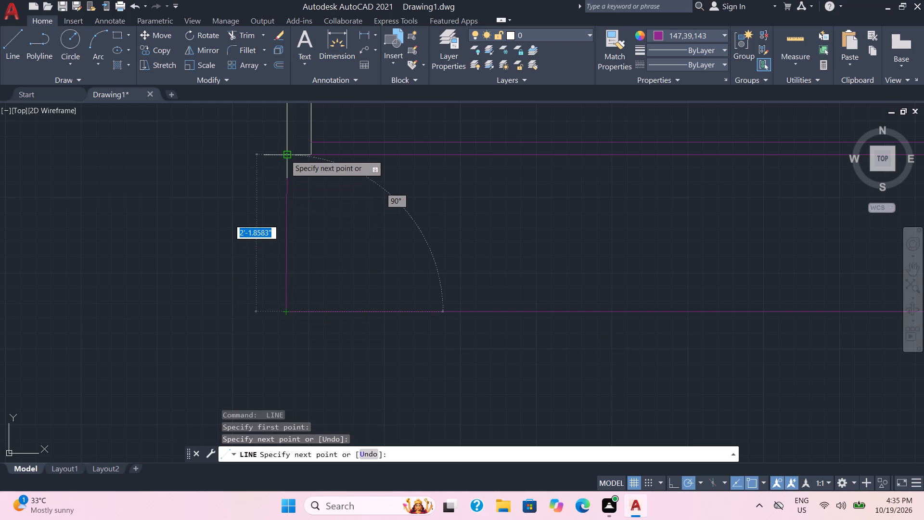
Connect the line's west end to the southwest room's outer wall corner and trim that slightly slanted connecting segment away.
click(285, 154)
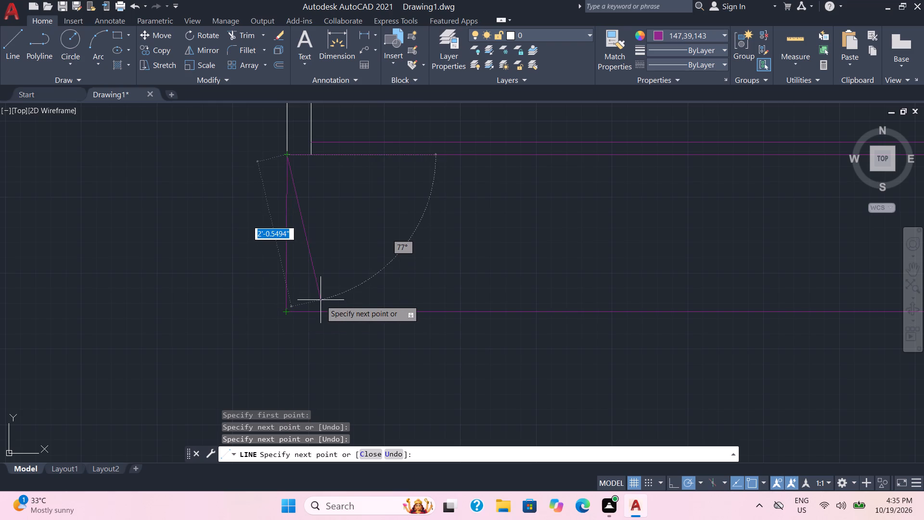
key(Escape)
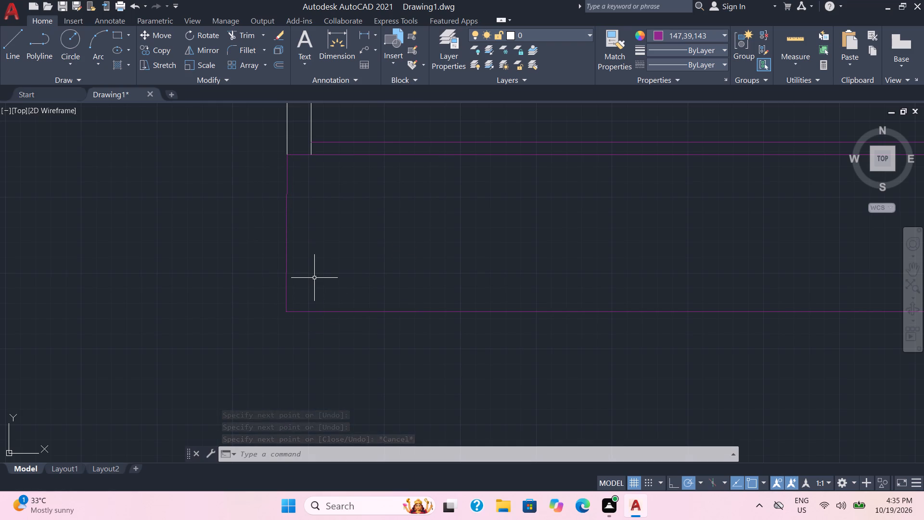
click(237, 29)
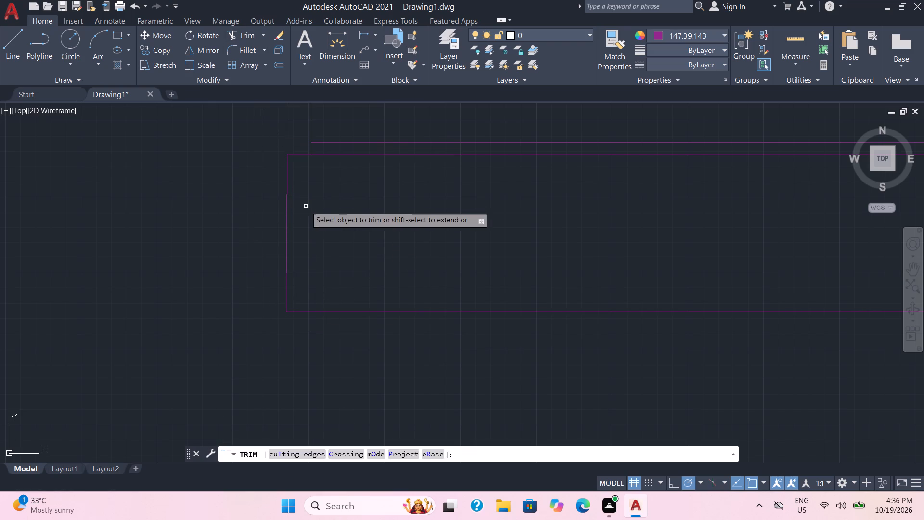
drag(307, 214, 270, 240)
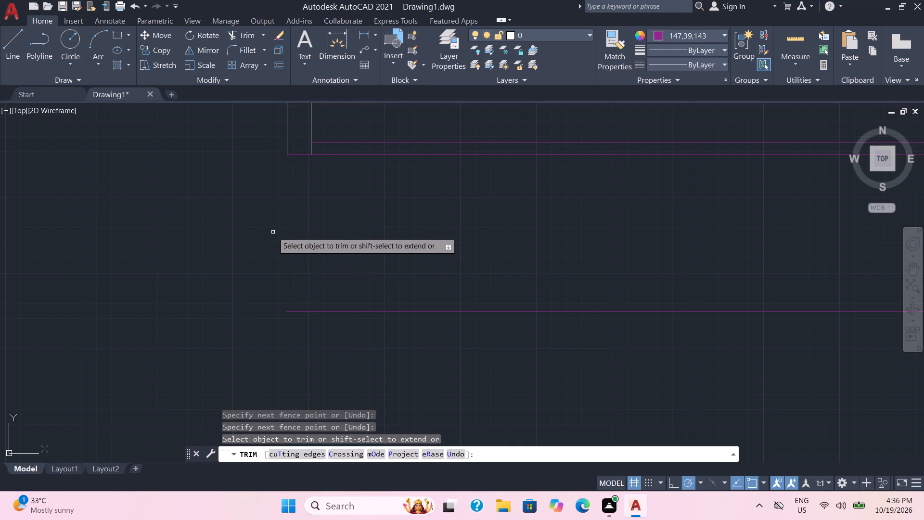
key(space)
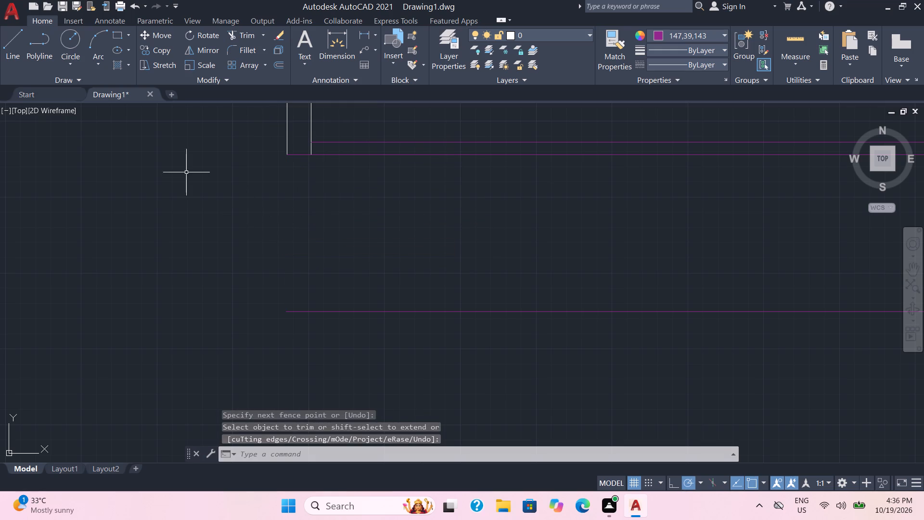
Draw a vertical purple line about 2'-2" long from the southwest room's outer southwest corner south to the new horizontal line.
click(11, 46)
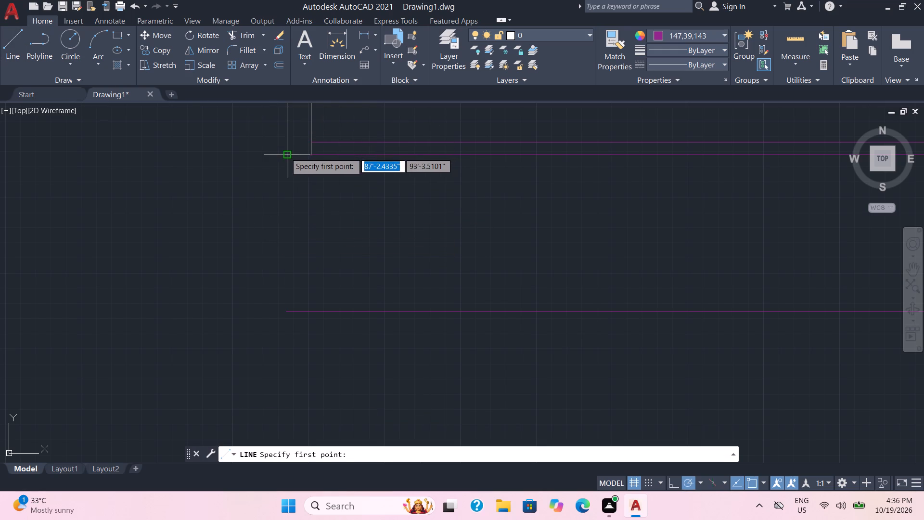
click(285, 153)
click(287, 314)
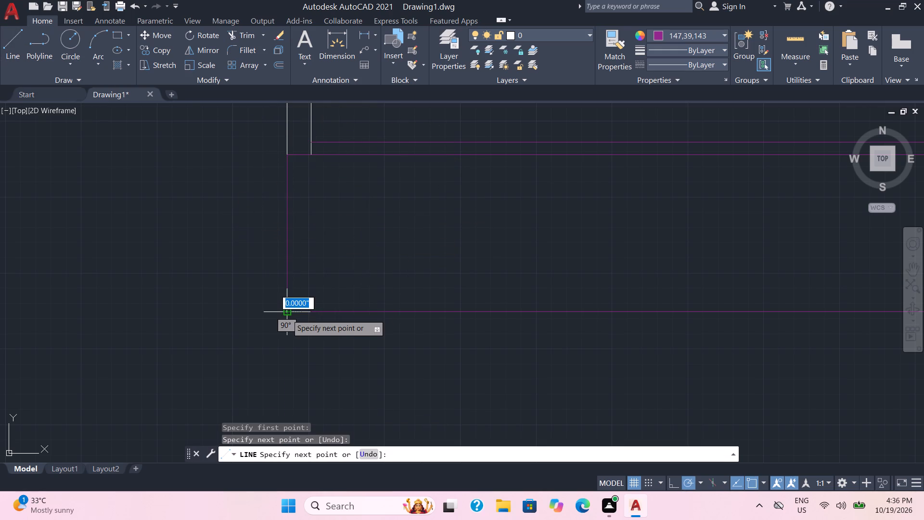
scroll(303, 312, down, 1)
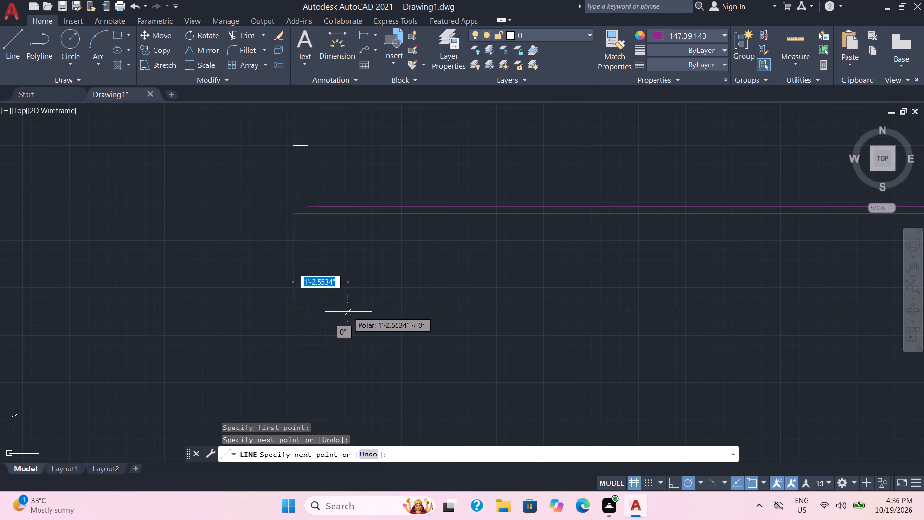
scroll(350, 312, down, 2)
scroll(350, 312, up, 7)
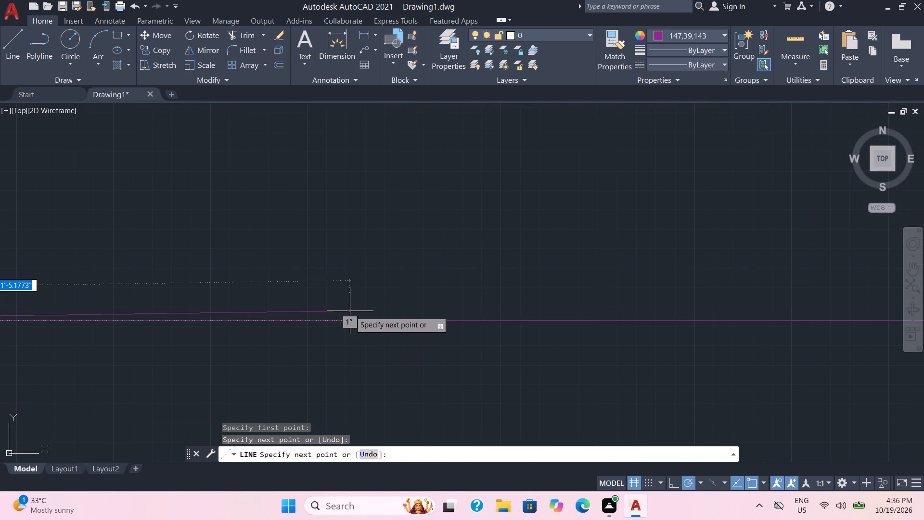
key(Escape)
Trim the tiny overhang at the horizontal line's west end beyond the new vertical line.
middle_drag(350, 311, 809, 310)
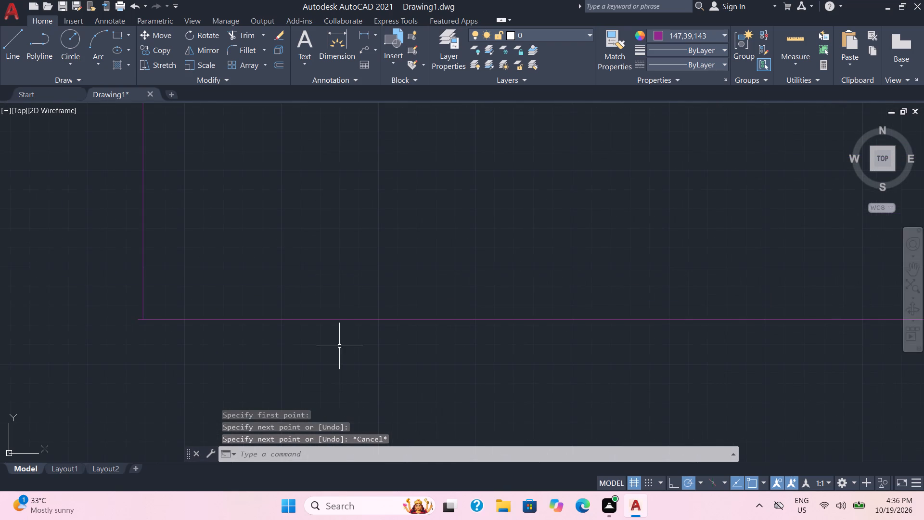
scroll(339, 346, down, 1)
middle_drag(339, 346, 489, 312)
scroll(489, 312, down, 1)
scroll(489, 311, up, 1)
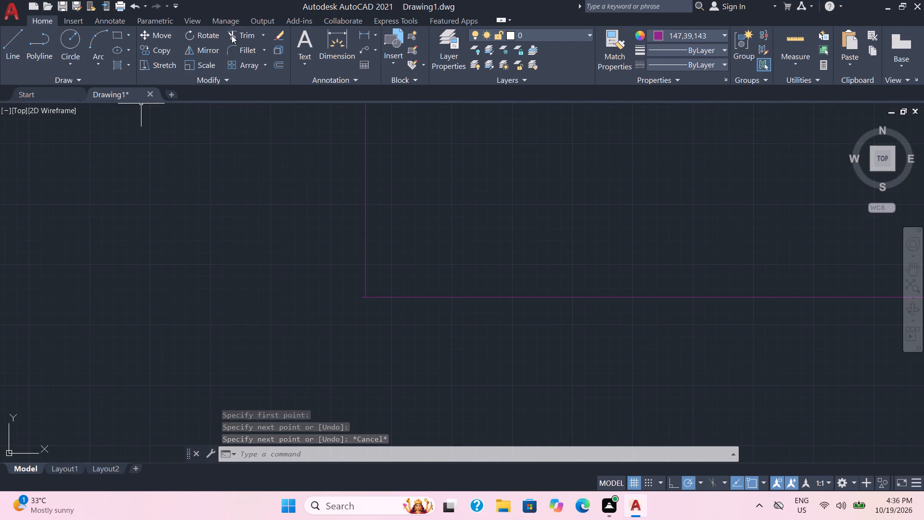
click(240, 37)
scroll(385, 246, up, 2)
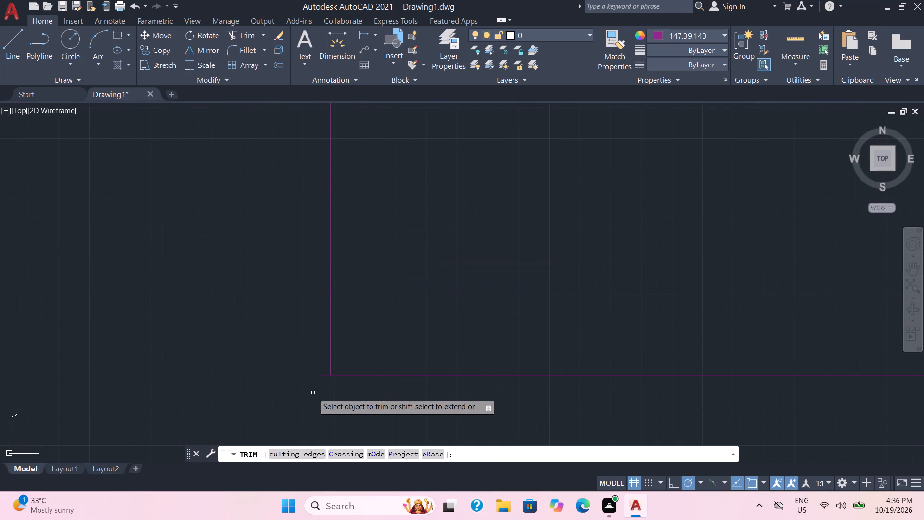
click(323, 374)
Trim the horizontal line's east end where it runs past the west side of the three-sided outline.
scroll(397, 297, down, 3)
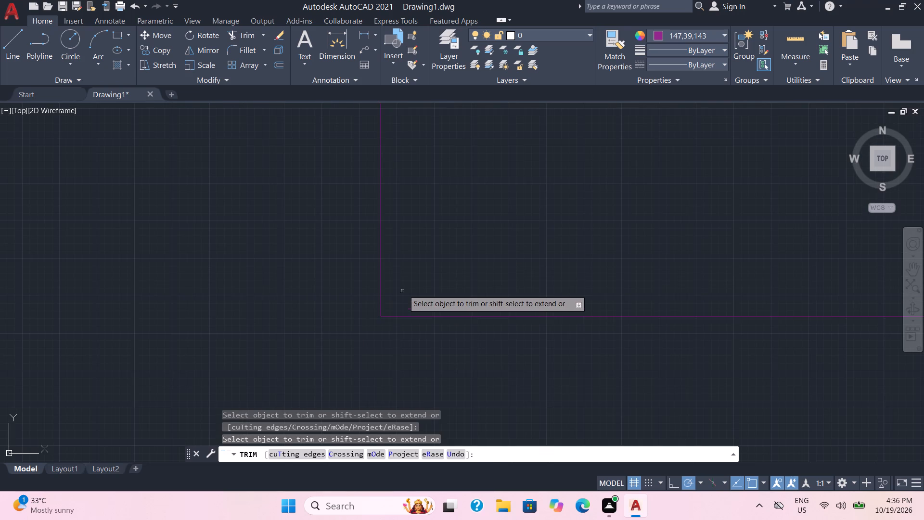
scroll(439, 264, down, 2)
middle_drag(473, 241, 424, 251)
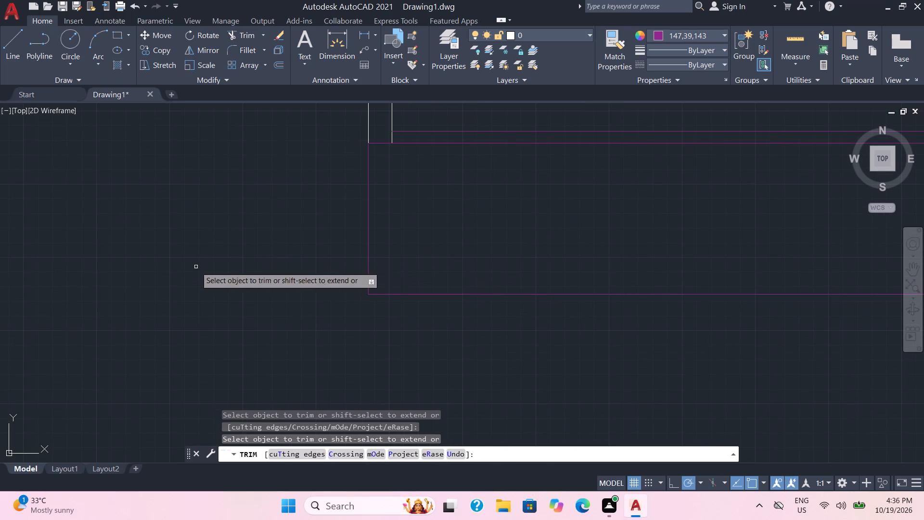
scroll(196, 266, down, 1)
middle_drag(489, 243, 134, 276)
scroll(489, 243, down, 1)
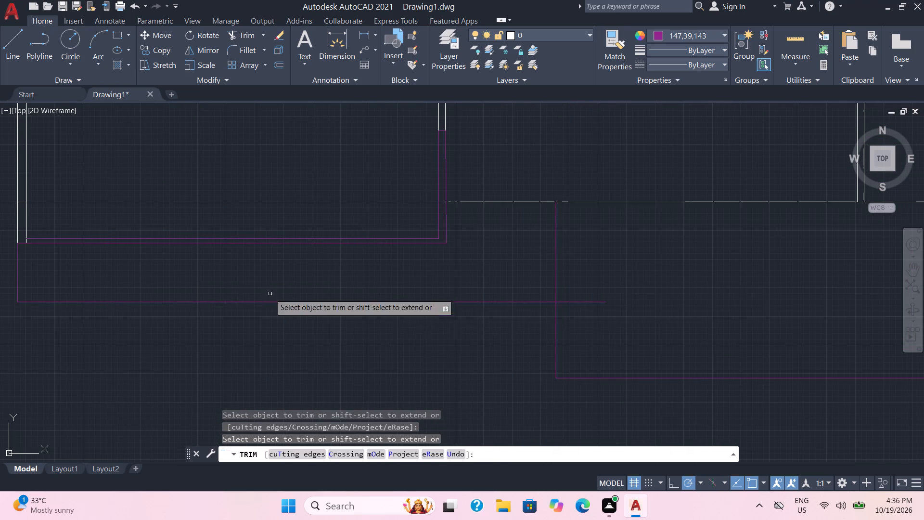
click(581, 305)
click(579, 260)
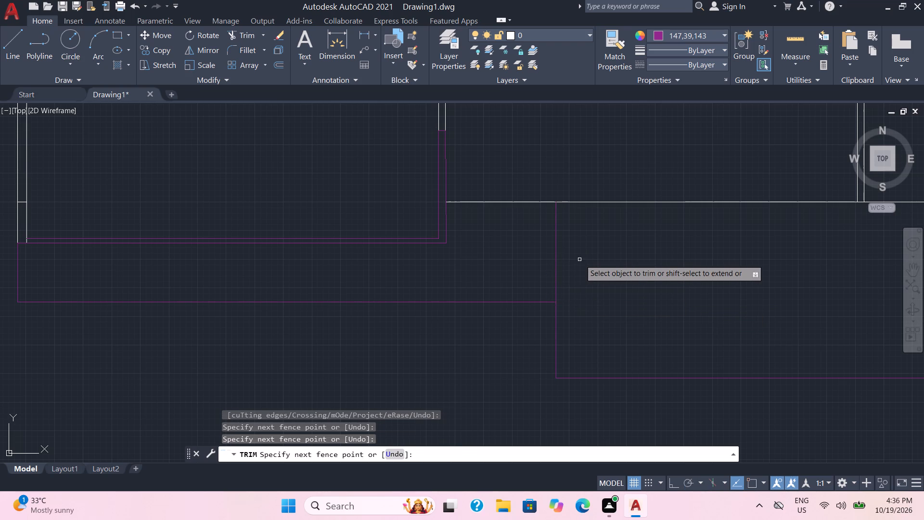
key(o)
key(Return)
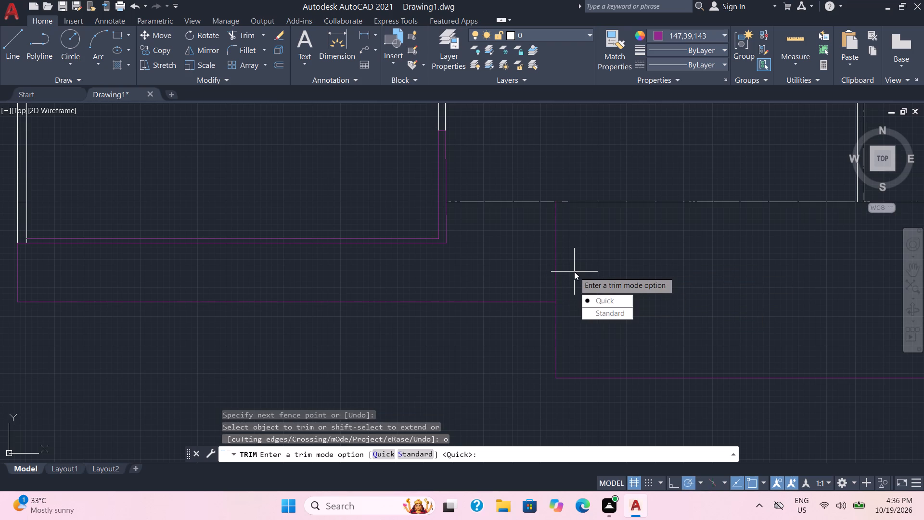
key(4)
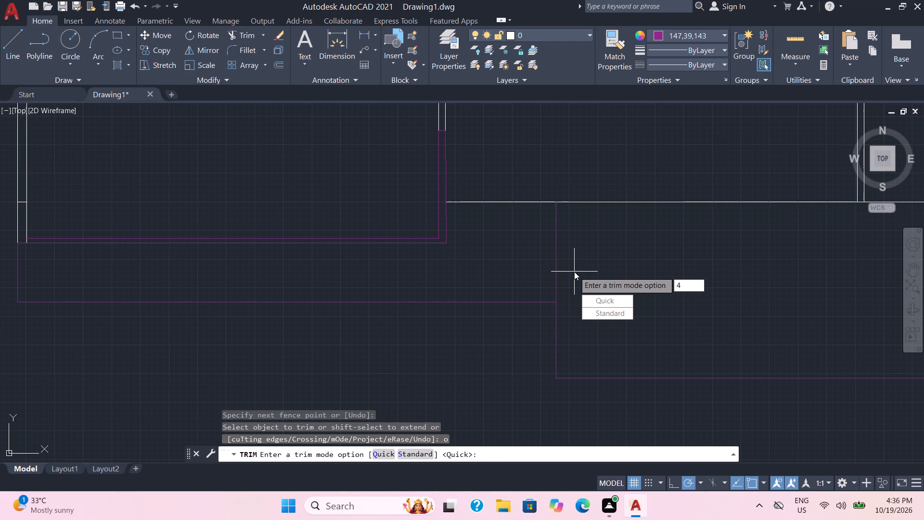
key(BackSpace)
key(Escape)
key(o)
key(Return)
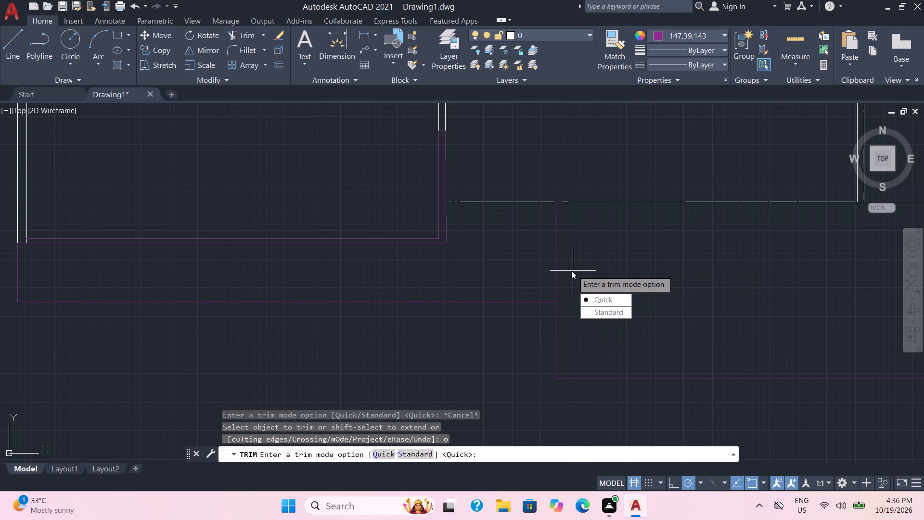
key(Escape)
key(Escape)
Offset the west, south and east sides of the three-sided purple outline 2" inward.
key(o)
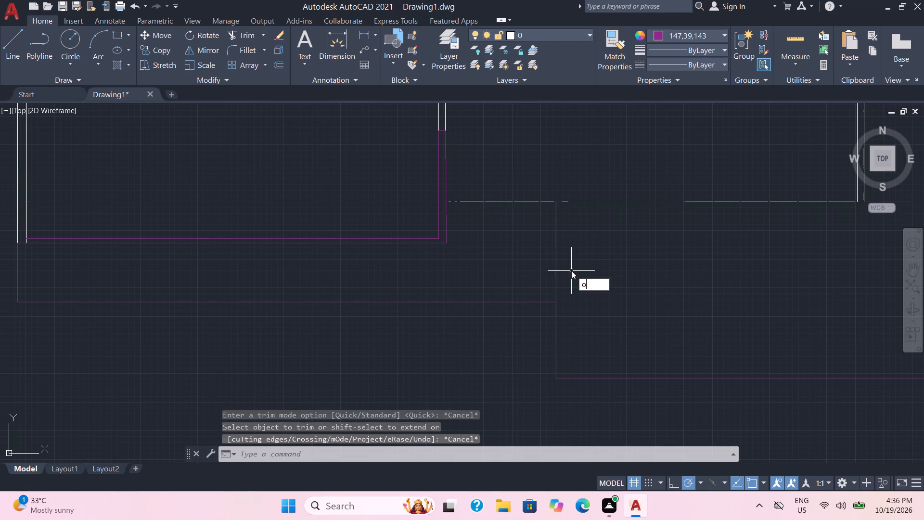
key(Return)
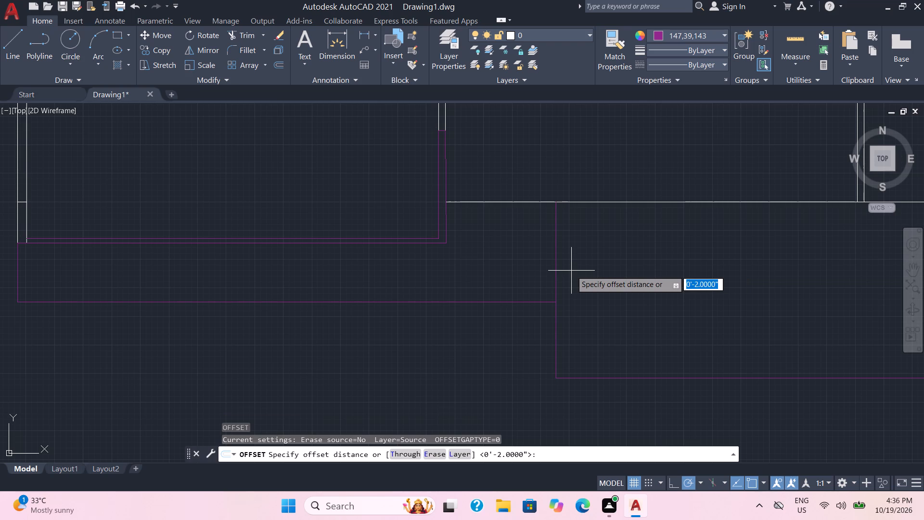
key(Return)
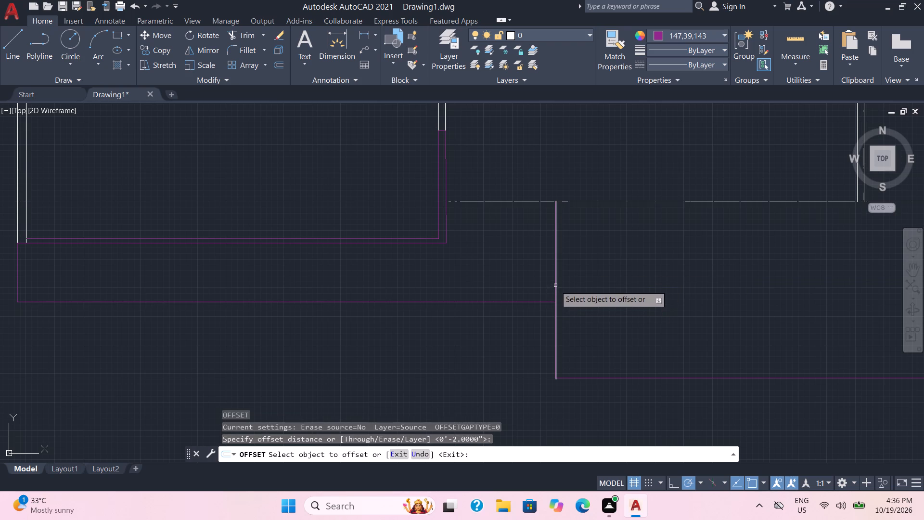
click(555, 286)
click(575, 279)
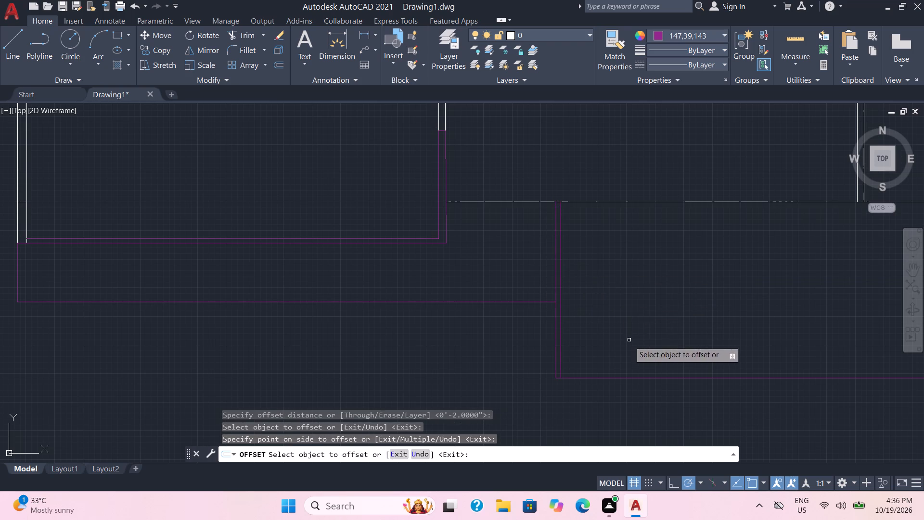
click(632, 378)
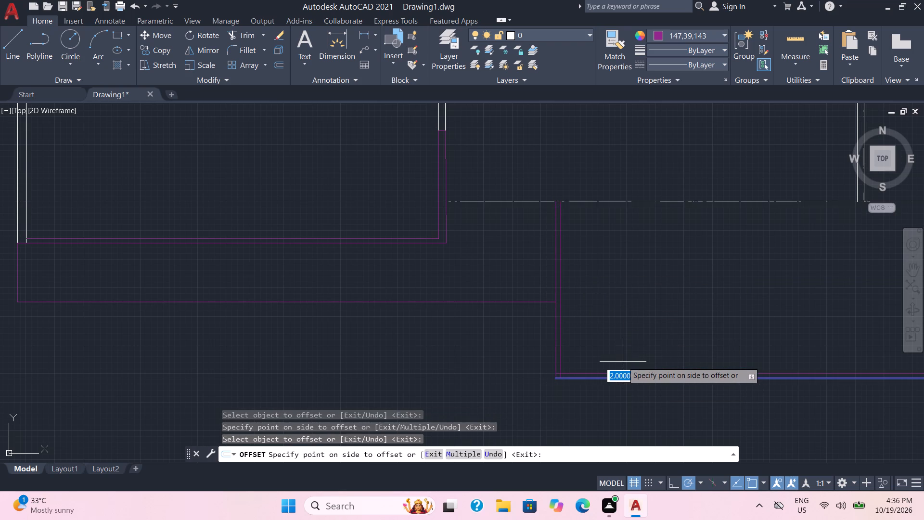
click(623, 362)
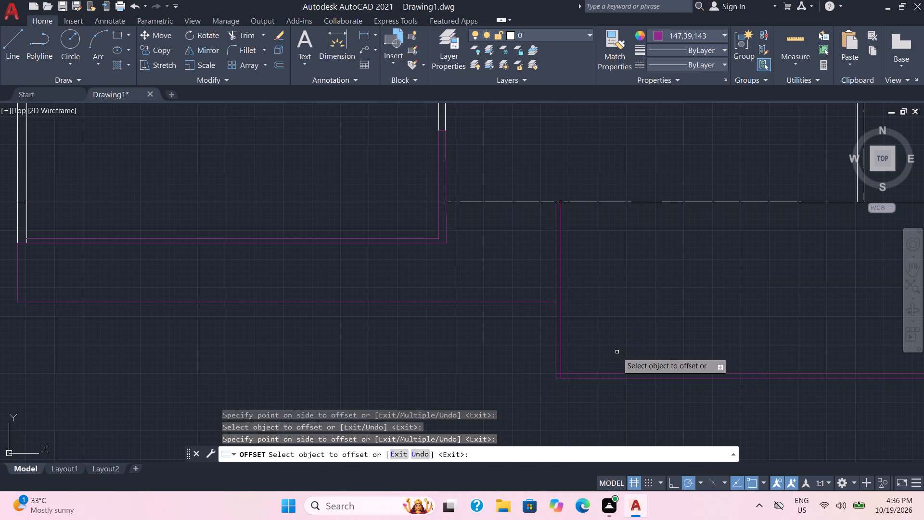
middle_drag(617, 352, 288, 321)
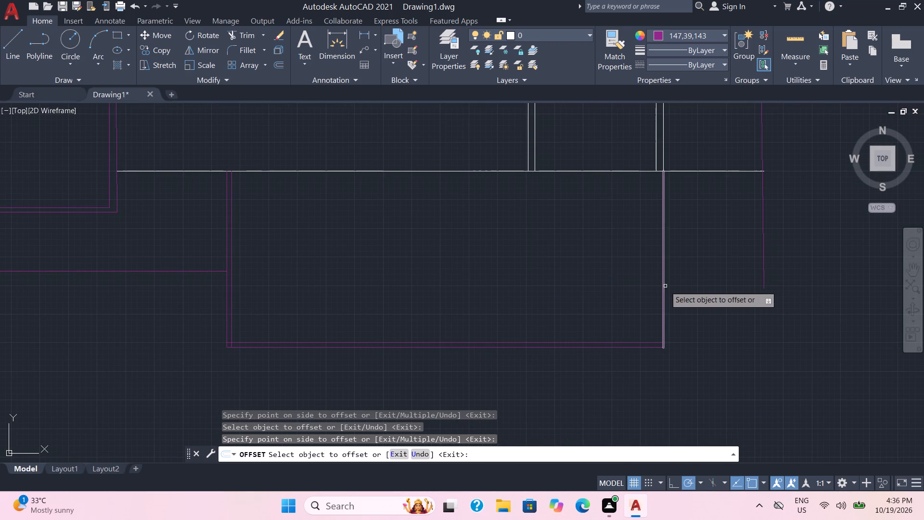
click(662, 292)
click(642, 294)
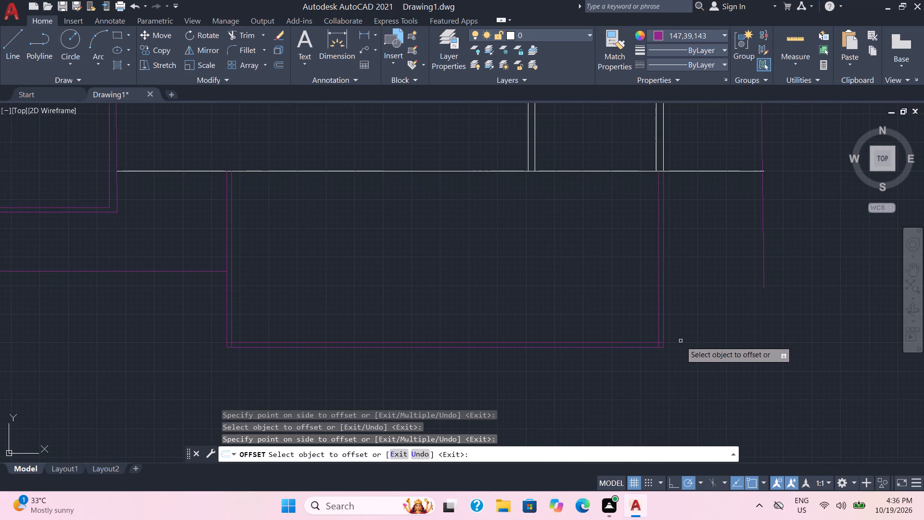
key(Escape)
Trim the crossing ends of the inner offset lines at the three-sided purple outline's southeast and southwest corners.
text(tr)
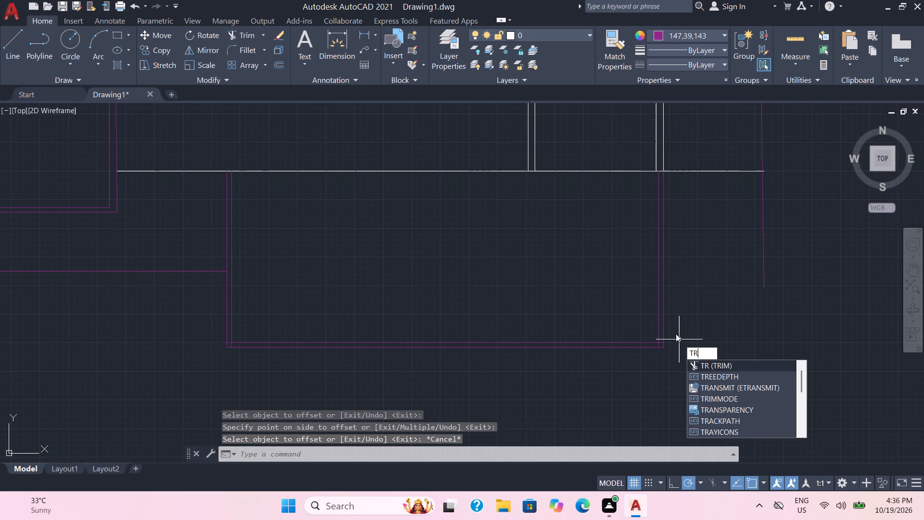
key(Return)
scroll(664, 336, up, 1)
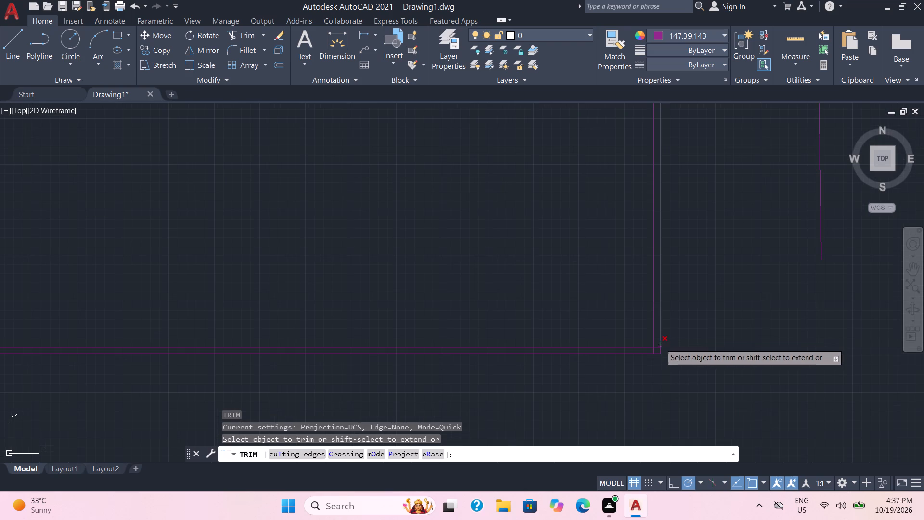
click(656, 347)
click(654, 351)
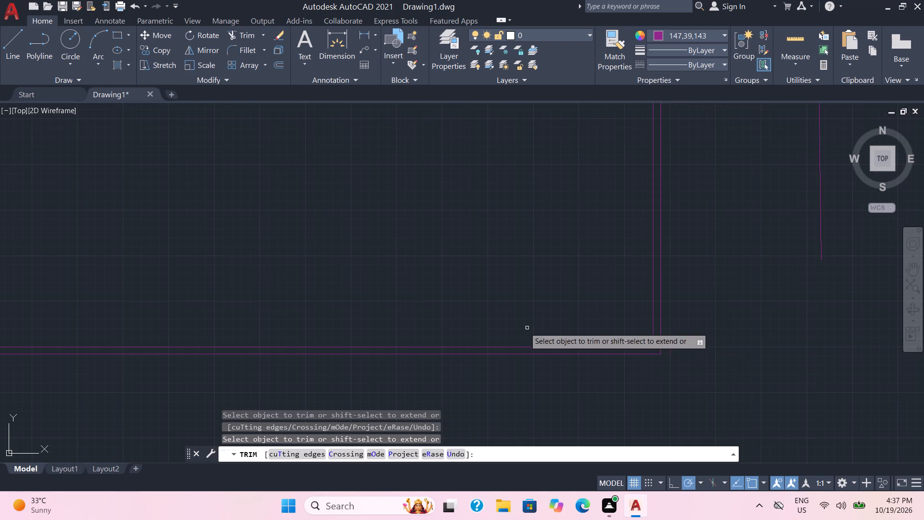
scroll(515, 325, down, 2)
middle_drag(311, 326, 410, 293)
scroll(411, 293, up, 1)
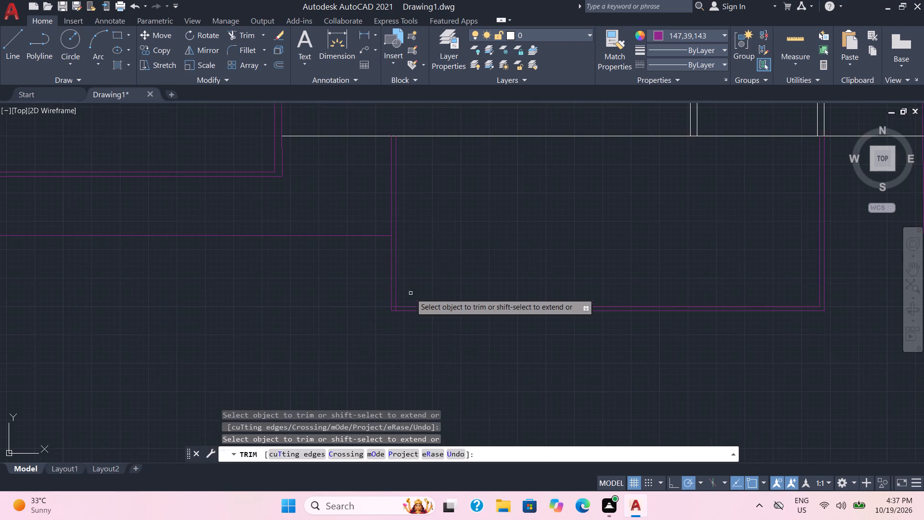
scroll(401, 298, up, 3)
click(361, 335)
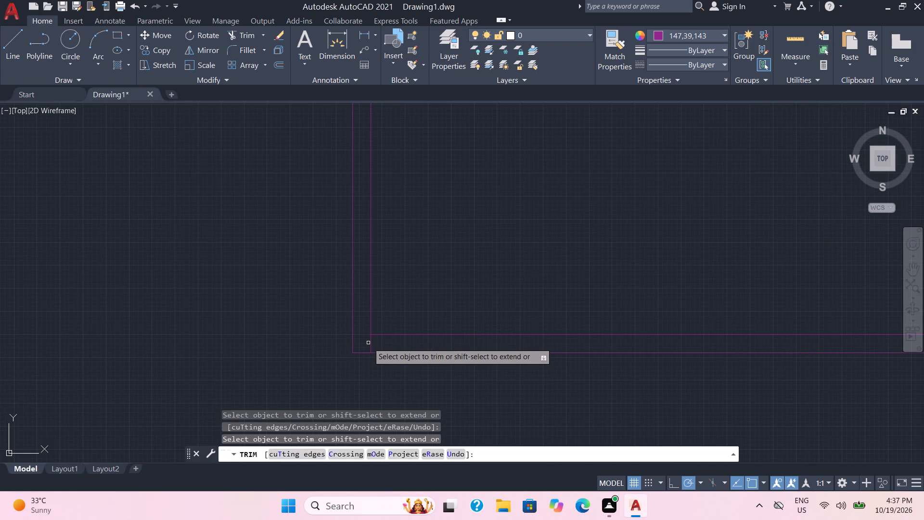
click(370, 343)
scroll(450, 288, down, 5)
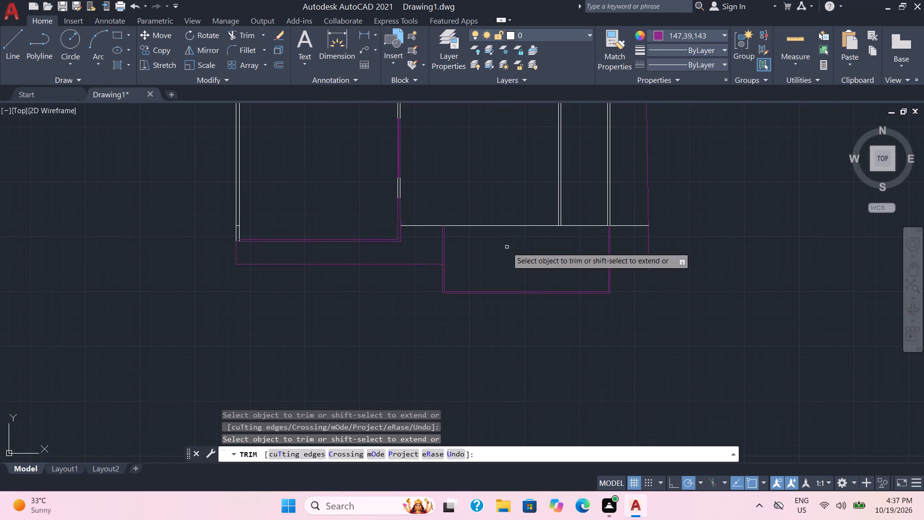
Trim away the slightly slanted purple line east of the southeast room, both south and north of the white wall line.
middle_drag(507, 247, 292, 299)
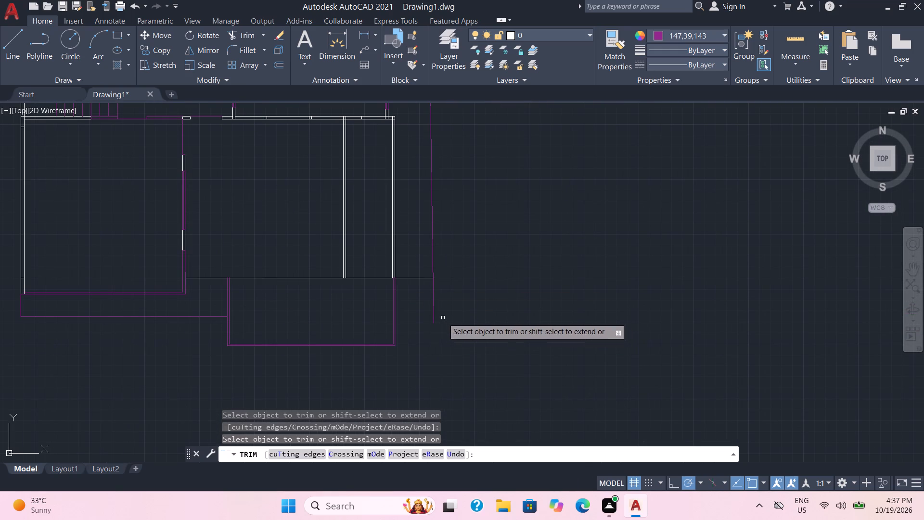
click(434, 312)
click(432, 248)
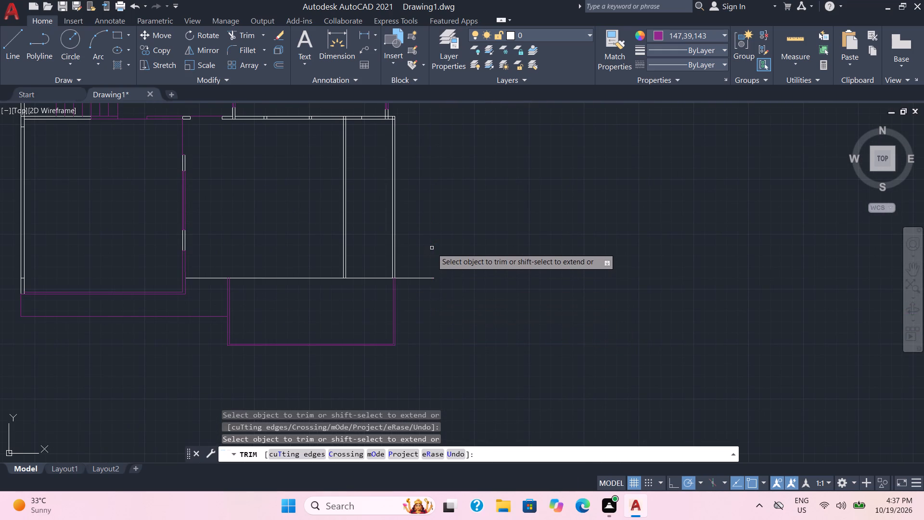
scroll(432, 248, down, 1)
scroll(449, 194, down, 1)
scroll(449, 195, up, 1)
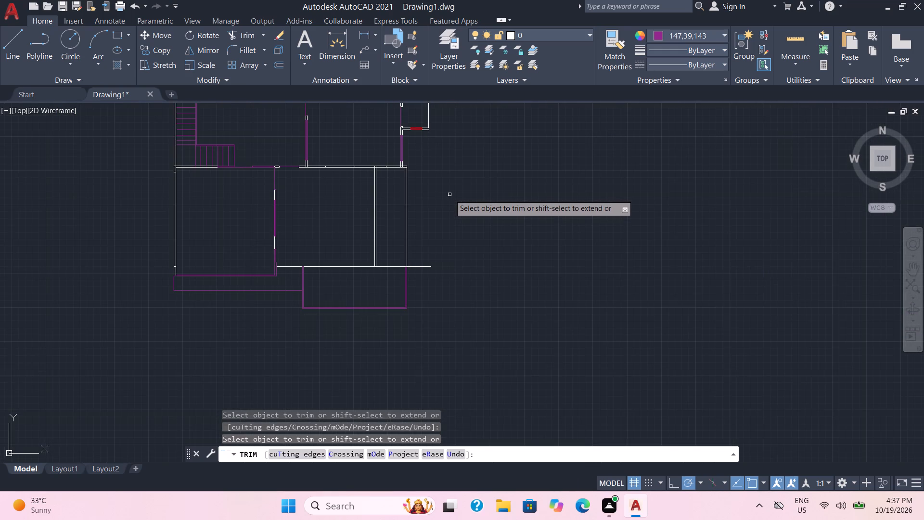
scroll(448, 187, up, 1)
middle_drag(447, 187, 462, 303)
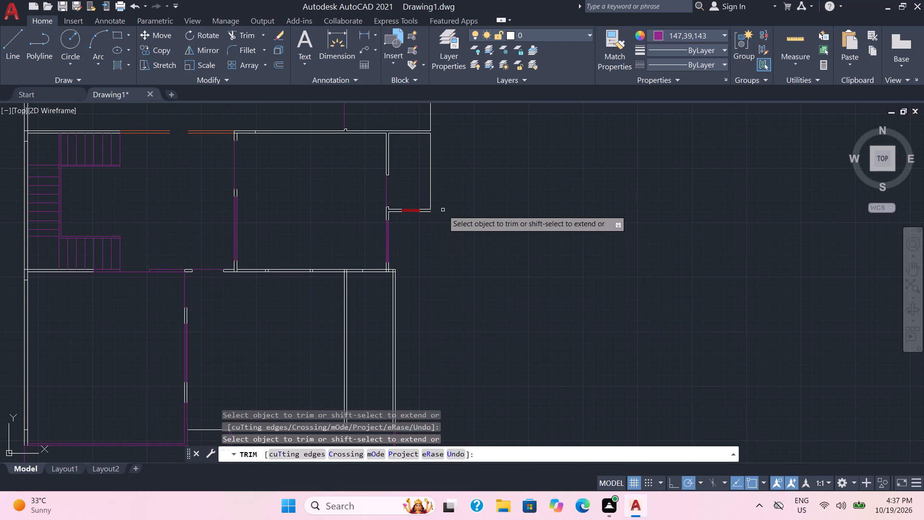
shift+click(431, 193)
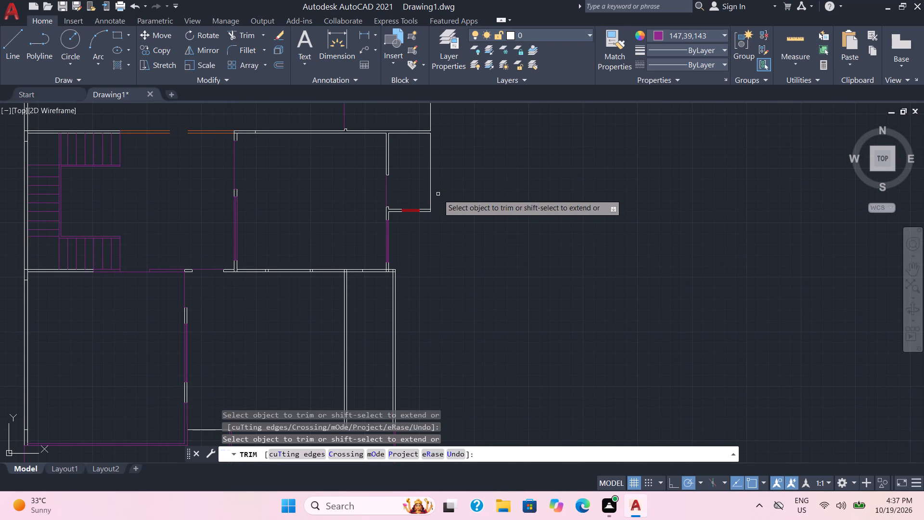
Draw a vertical purple line about 30'-1" long, south from the outer southeast corner of the small east room with the red opening.
click(18, 52)
scroll(516, 210, down, 1)
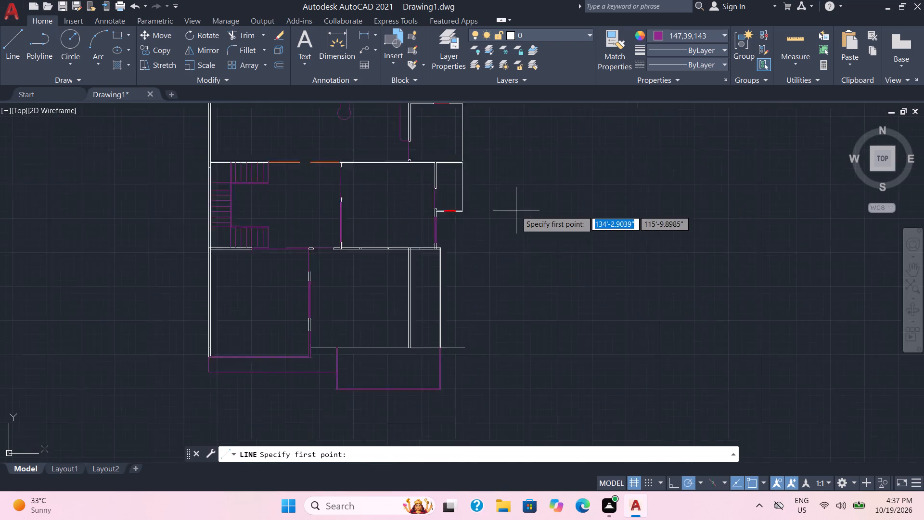
scroll(516, 210, down, 1)
scroll(482, 217, up, 3)
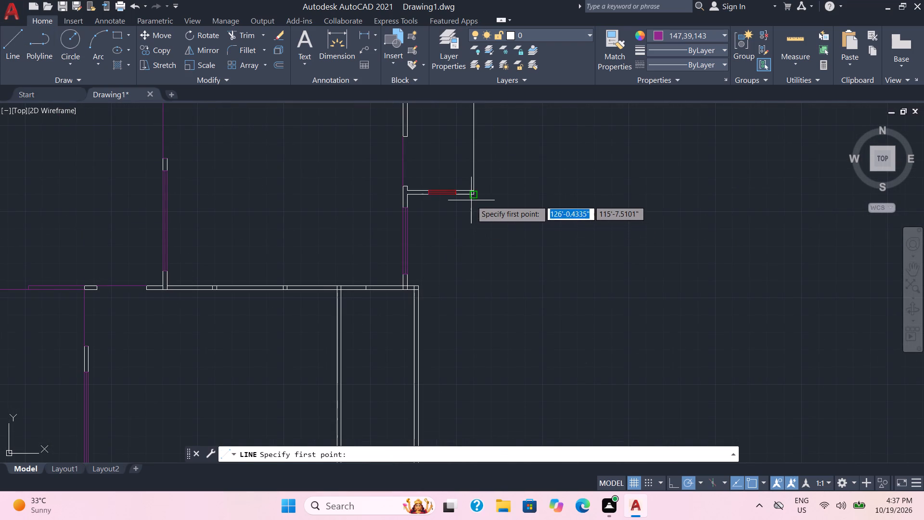
click(475, 197)
scroll(478, 281, down, 3)
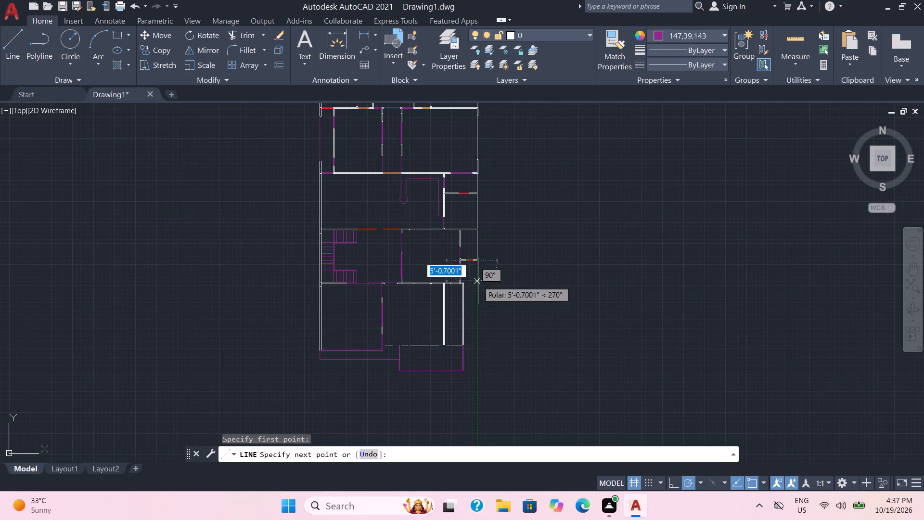
click(481, 383)
key(Escape)
Draw a horizontal purple line from east of the new vertical line west across the three-sided outline's east side, below the white wall line.
scroll(513, 356, up, 1)
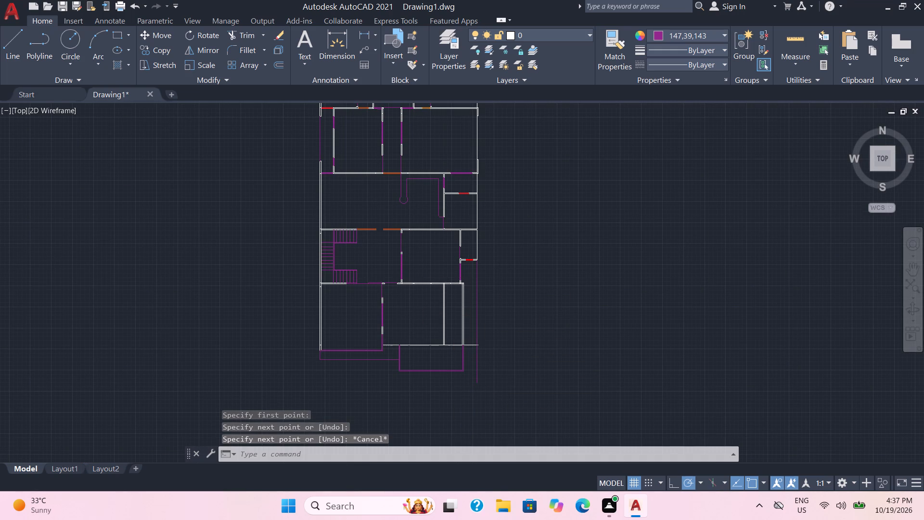
scroll(513, 356, up, 1)
click(7, 35)
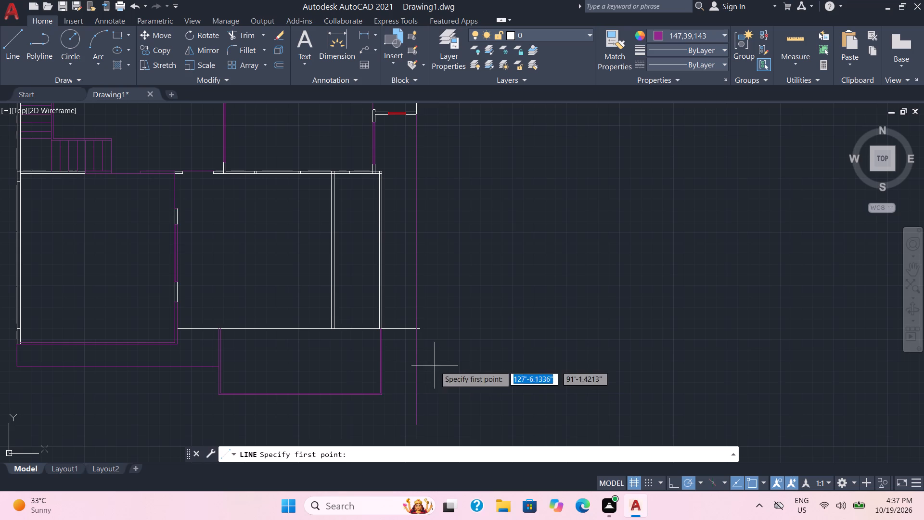
click(459, 369)
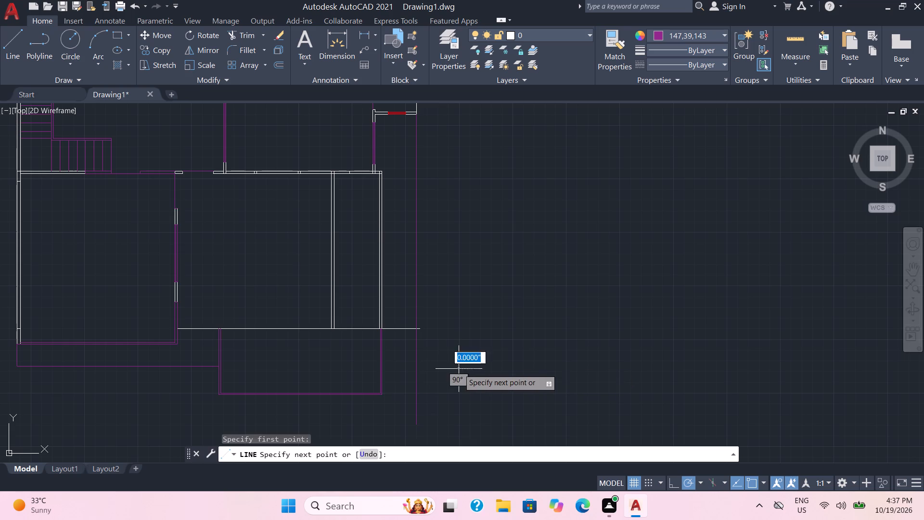
click(351, 368)
key(Escape)
Trim the new horizontal and vertical lines where they overrun the outline's east side and their shared southeast corner.
text(tr)
key(Return)
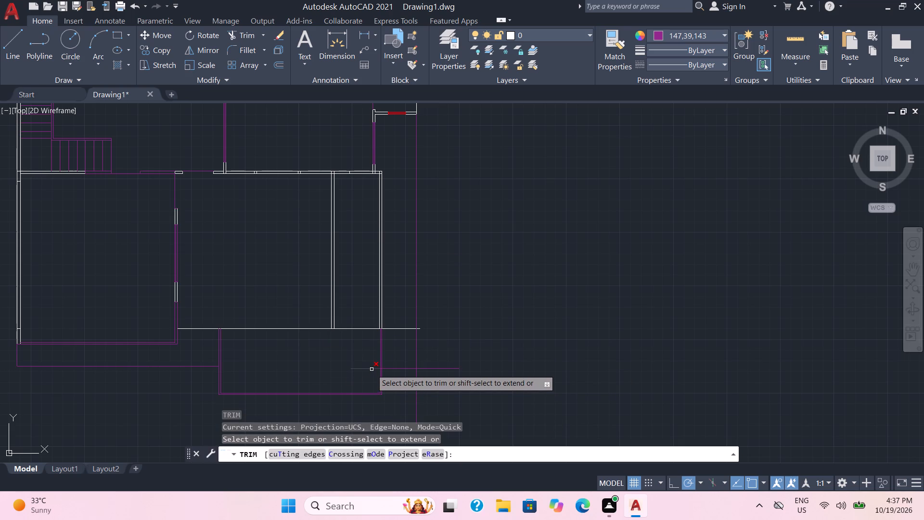
click(372, 369)
scroll(376, 369, up, 5)
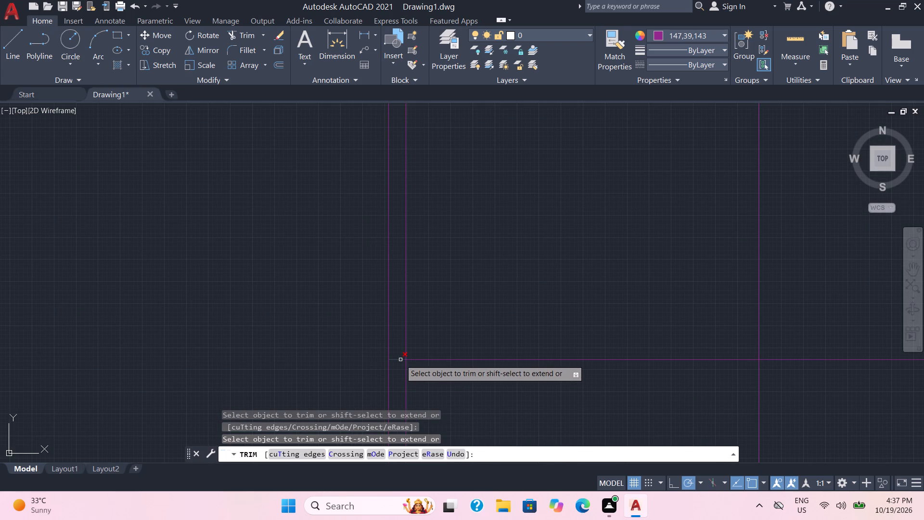
click(400, 360)
click(836, 357)
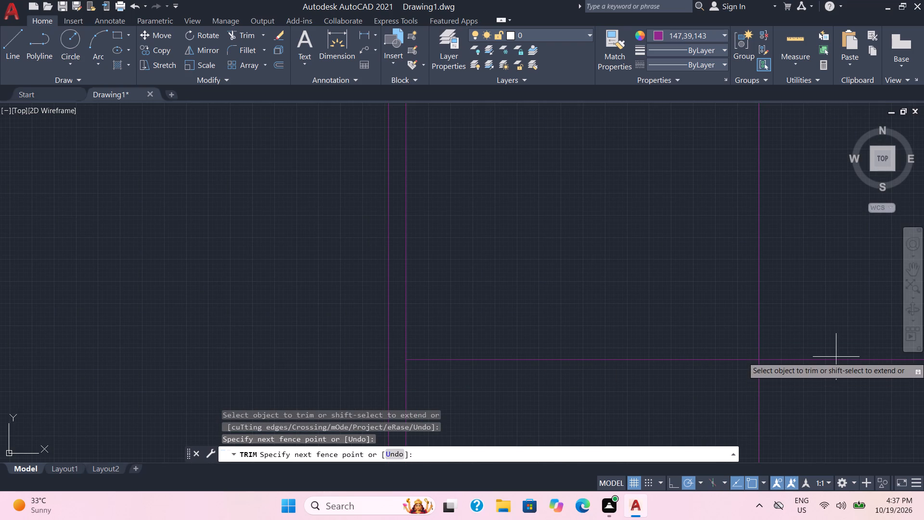
click(713, 413)
scroll(712, 401, down, 3)
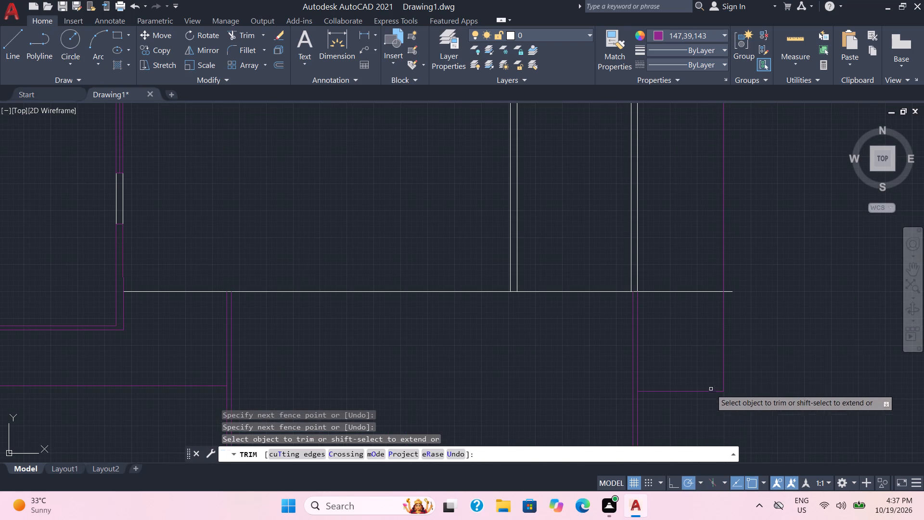
Trim the white south wall line's extension east of the southeast room, on both sides of the new vertical line.
click(692, 292)
click(729, 293)
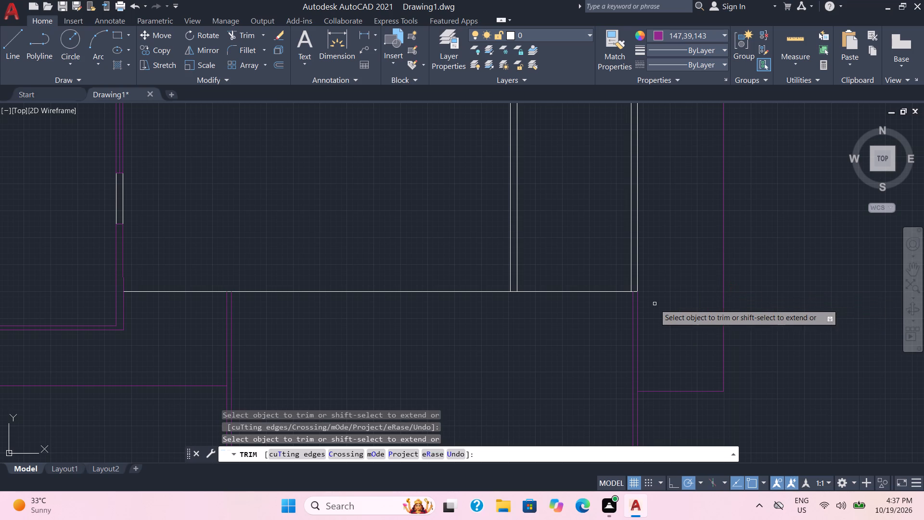
Trim away the white south wall line between the southwest room's east wall and the inner vertical double wall, including the piece across the outline's west side.
scroll(654, 304, down, 2)
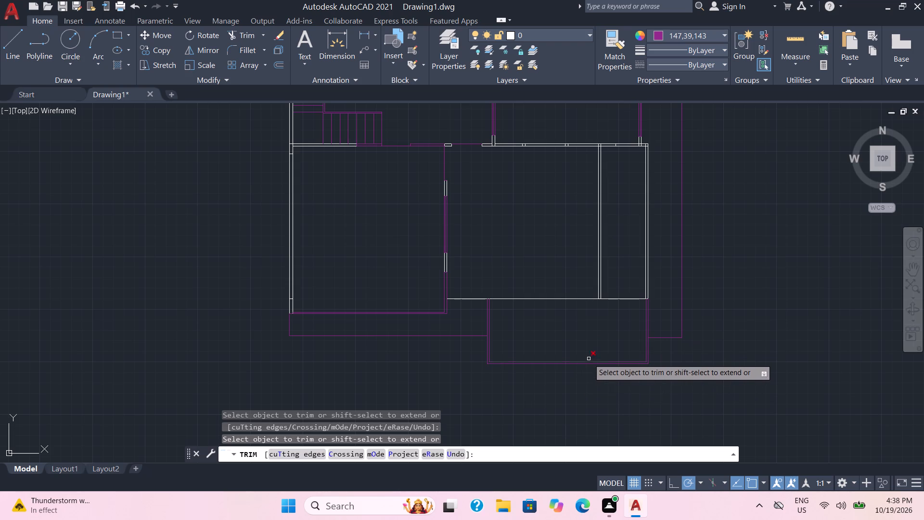
scroll(566, 325, up, 2)
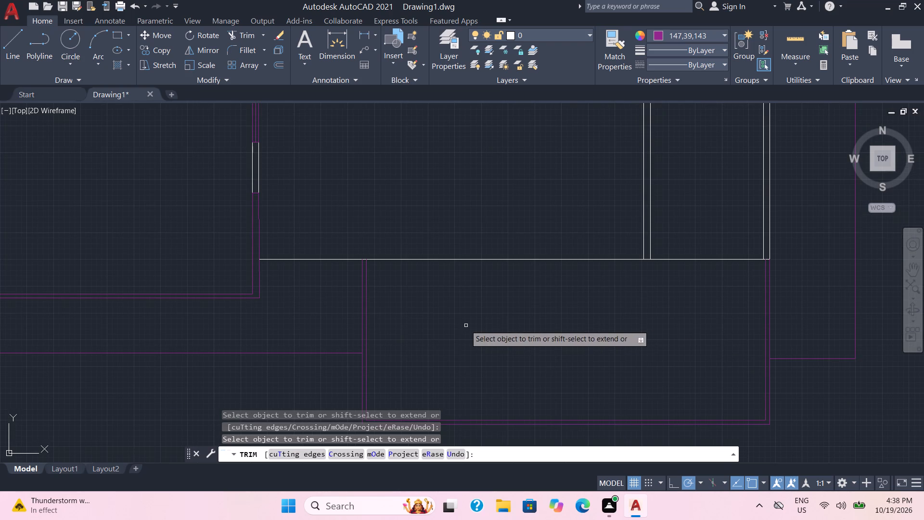
middle_drag(465, 325, 623, 291)
scroll(591, 297, down, 1)
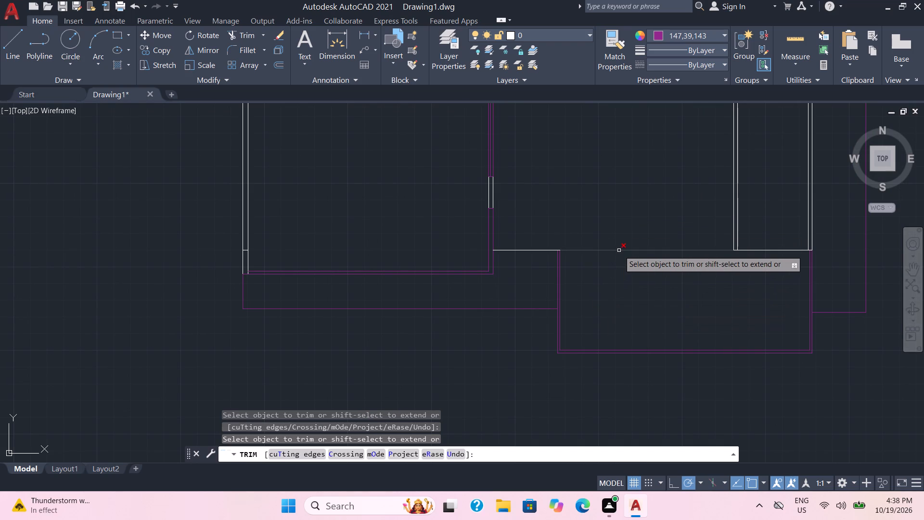
drag(619, 252, 619, 265)
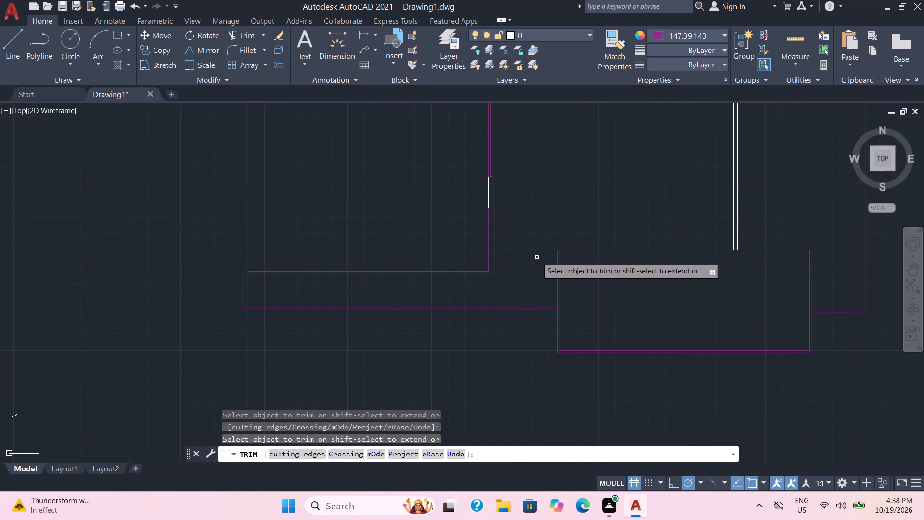
click(535, 250)
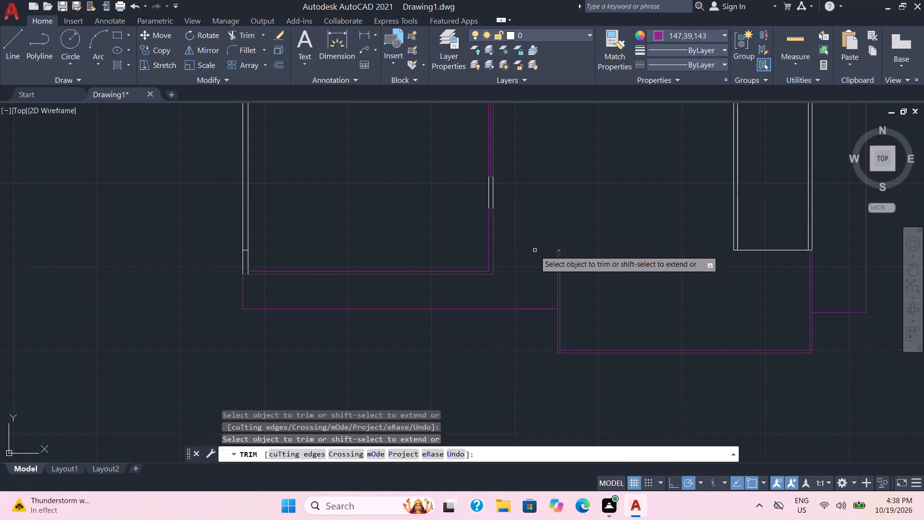
scroll(559, 242, up, 2)
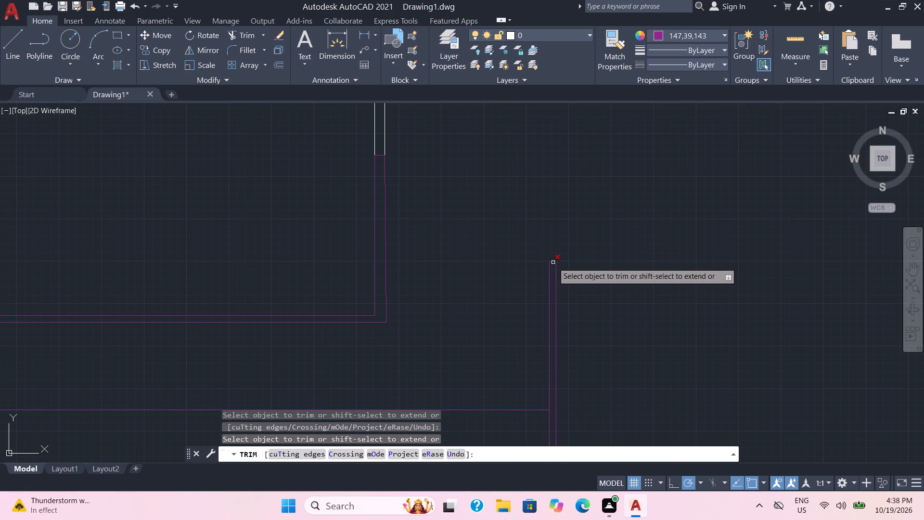
click(553, 262)
Draw a horizontal purple line from the top of the three-sided outline's outer west side west to the southwest room's east wall.
scroll(551, 239, down, 1)
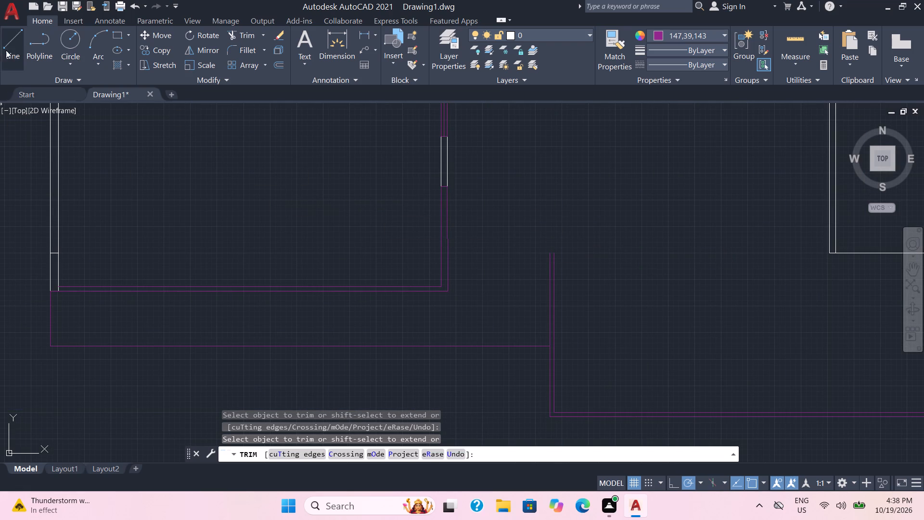
click(15, 49)
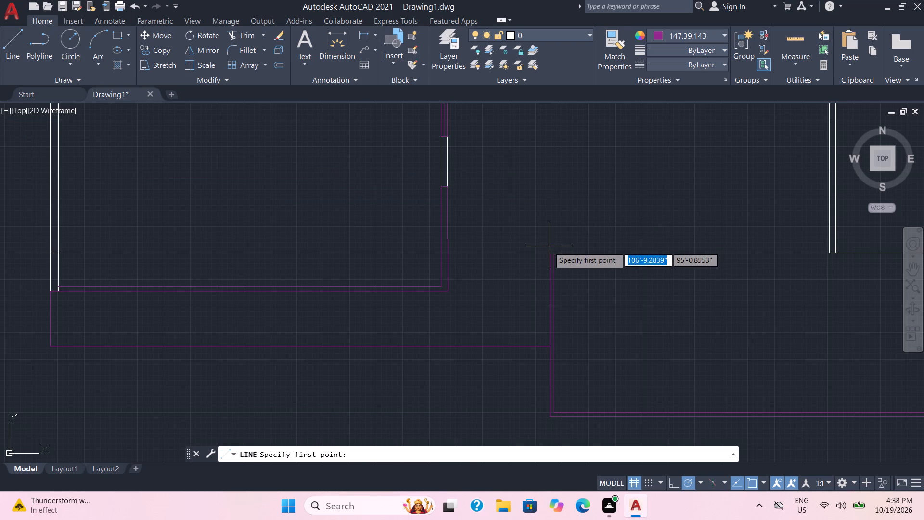
click(549, 254)
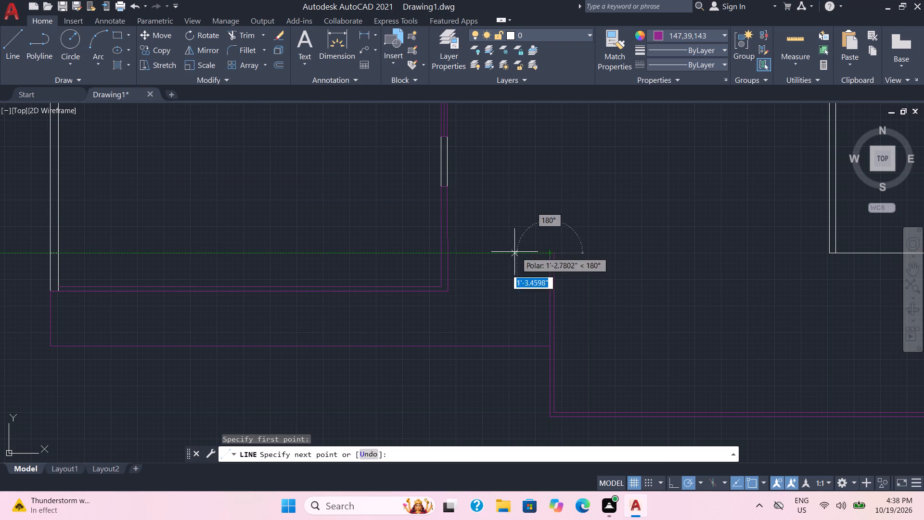
click(449, 251)
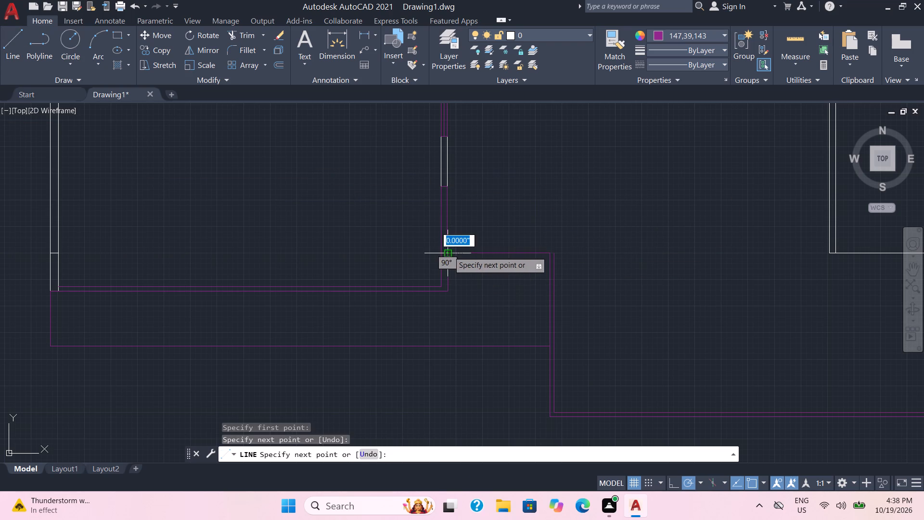
key(Escape)
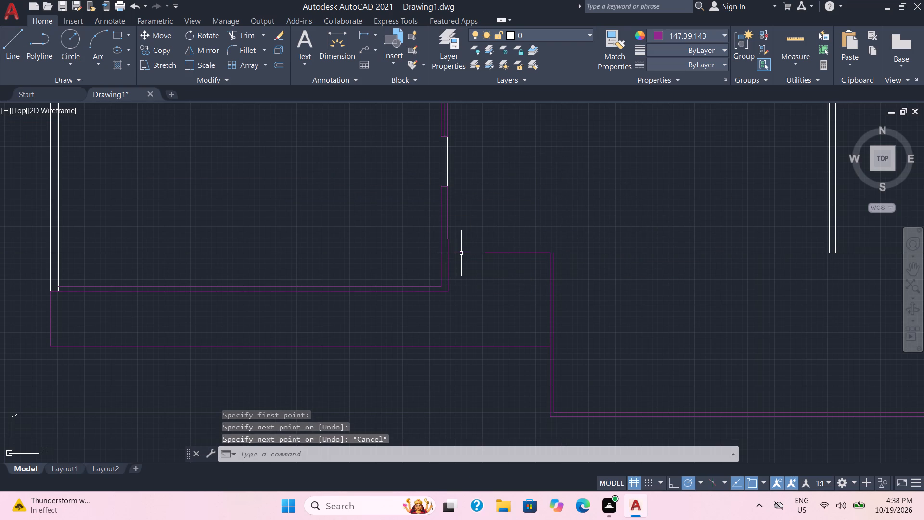
Draw a horizontal purple line about 10'-11.6" long from the top of the outline's outer west side east to the white vertical double wall.
key(space)
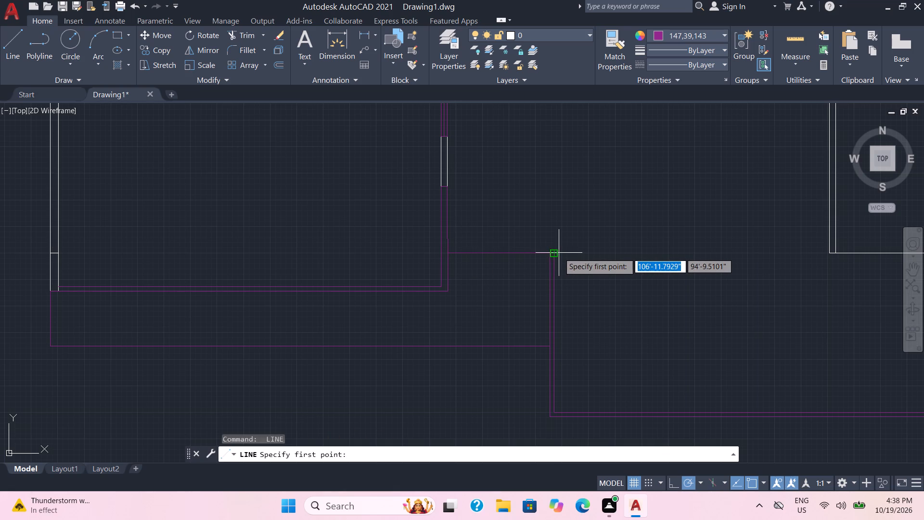
scroll(557, 259, up, 1)
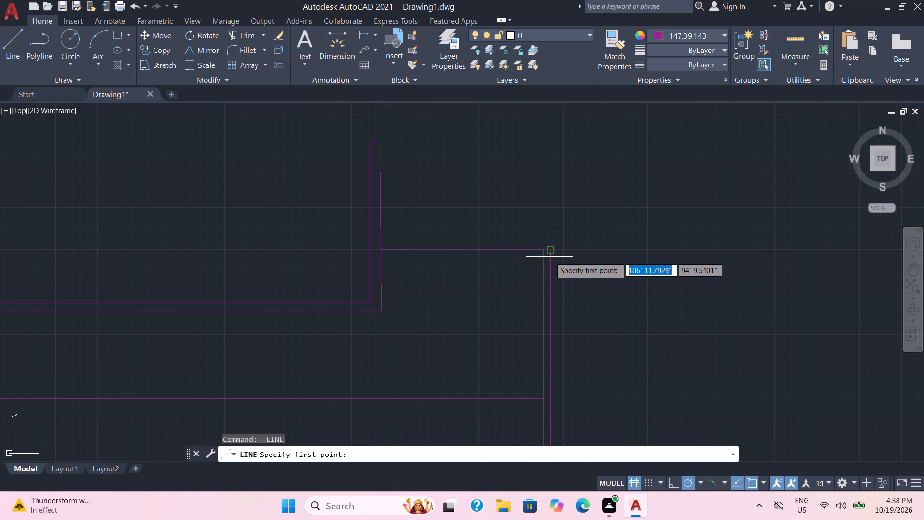
click(542, 249)
scroll(696, 280, down, 1)
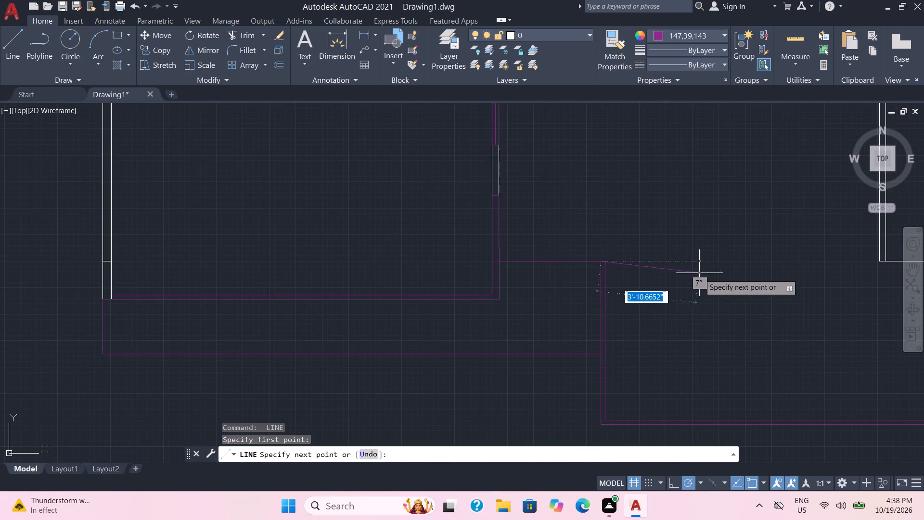
scroll(717, 257, down, 2)
scroll(780, 263, up, 3)
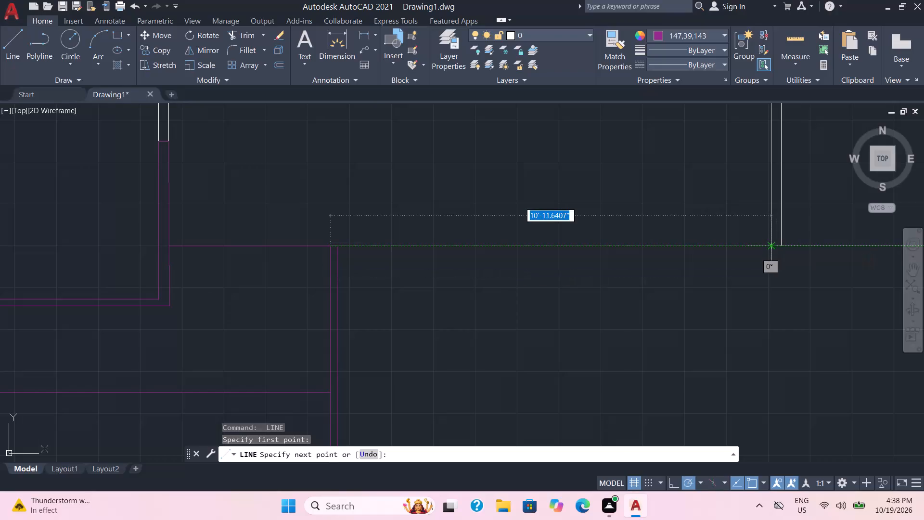
click(771, 246)
scroll(729, 264, down, 2)
key(Escape)
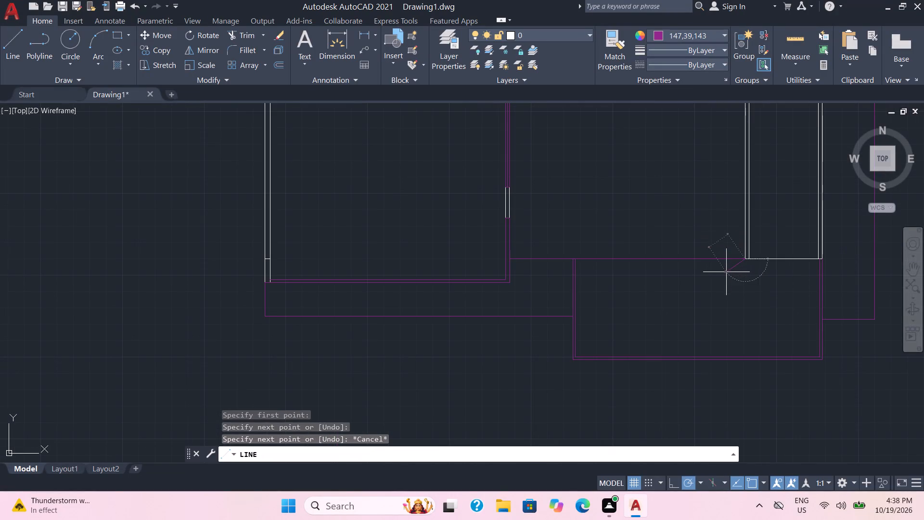
Offset the two horizontal purple lines on either side of the outline's outer west side 2" to the north.
key(o)
key(Return)
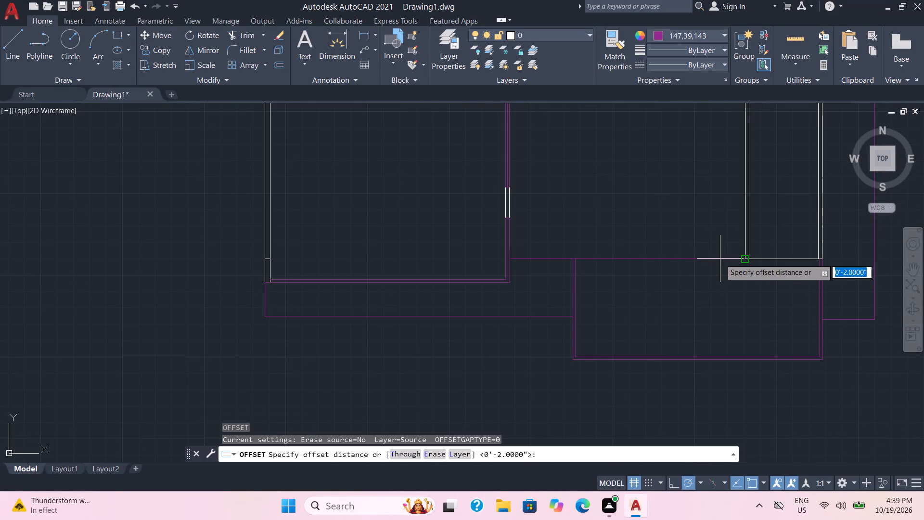
key(Return)
click(716, 258)
click(714, 254)
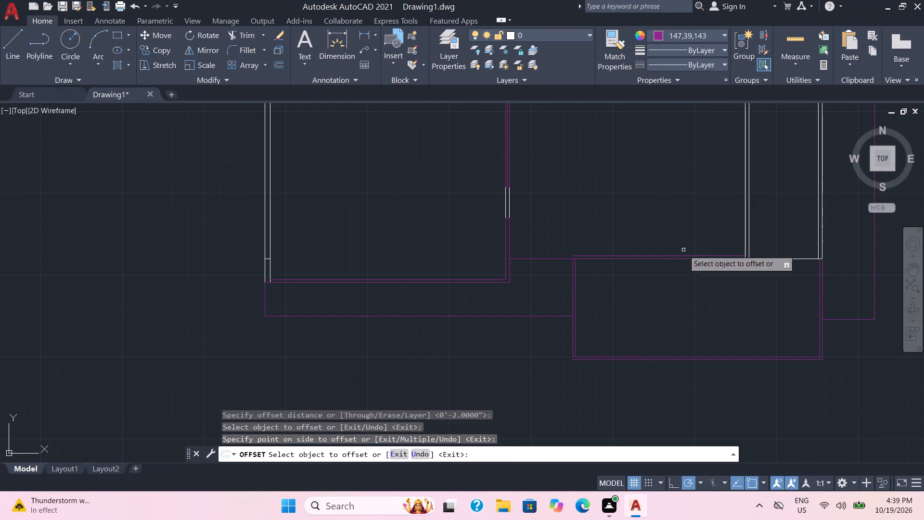
click(560, 258)
click(559, 250)
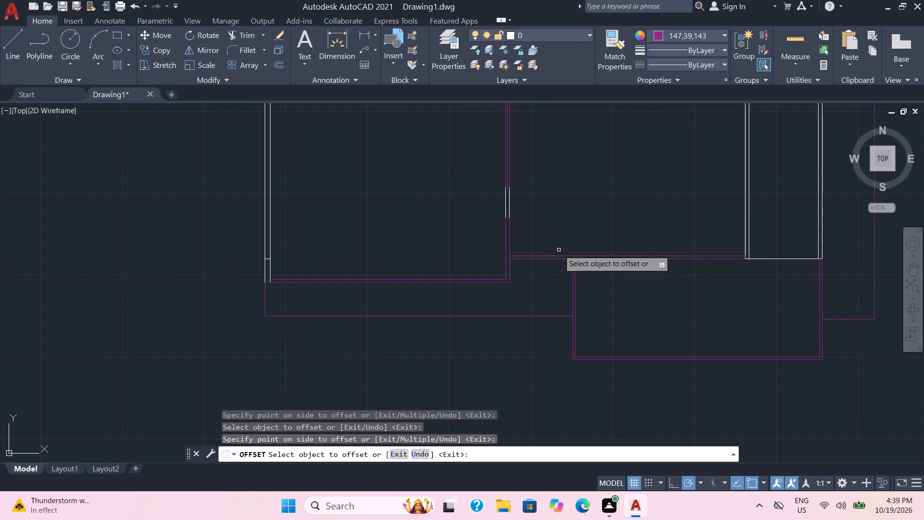
scroll(597, 293, up, 1)
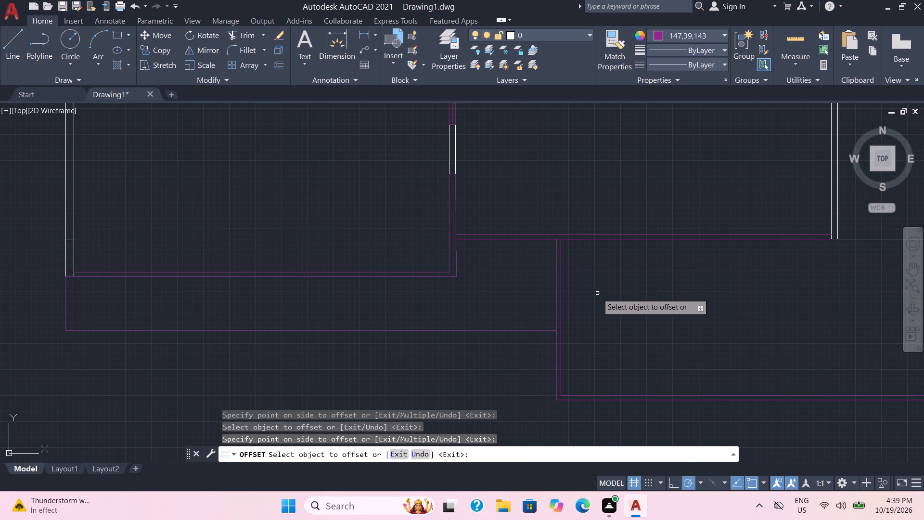
scroll(597, 292, up, 1)
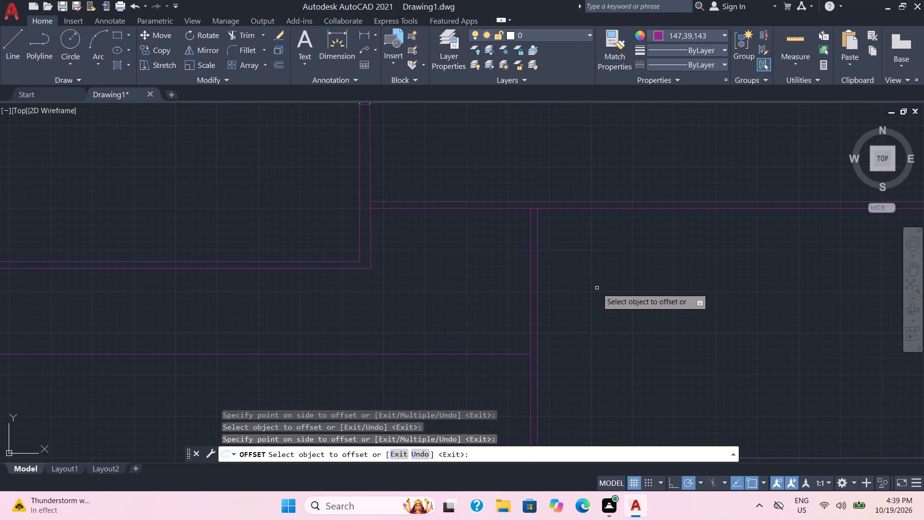
scroll(597, 287, down, 1)
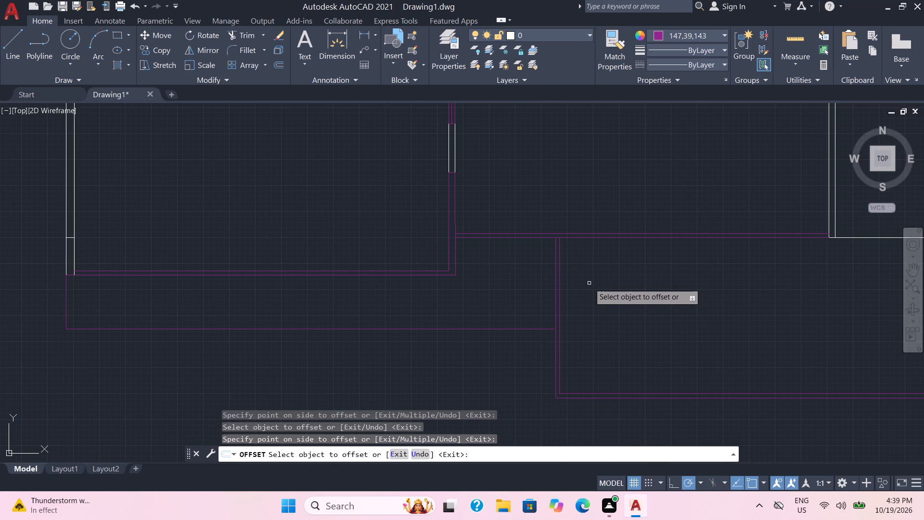
key(Escape)
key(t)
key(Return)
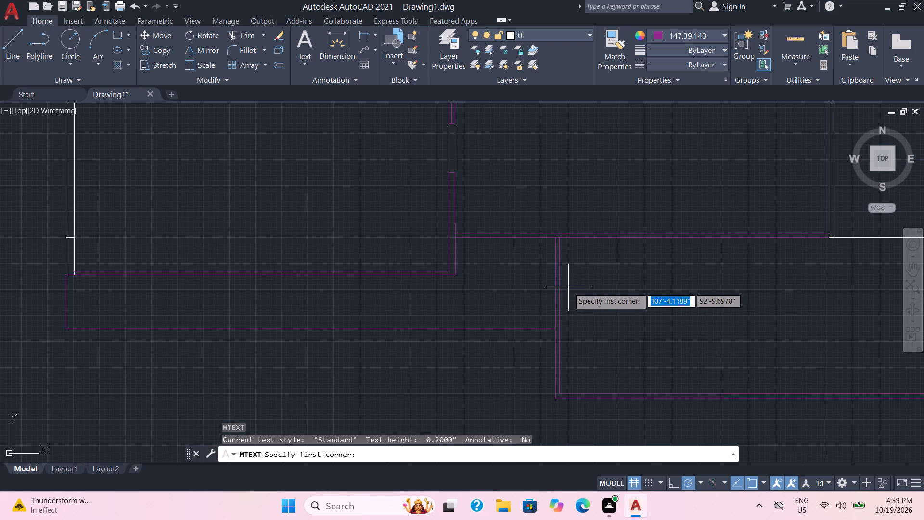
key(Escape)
Extend the outline's outer west side north to the 2" offset line, and remove the offset line east of that side.
text(tr)
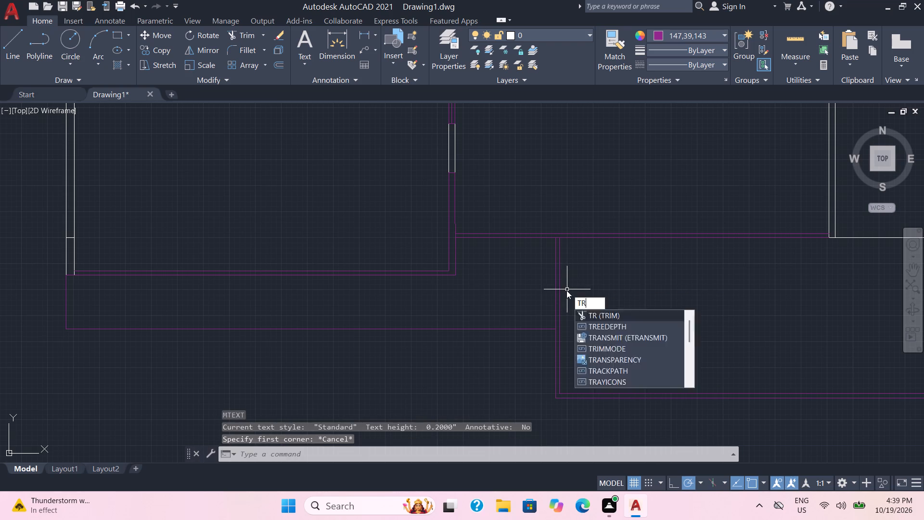
key(Return)
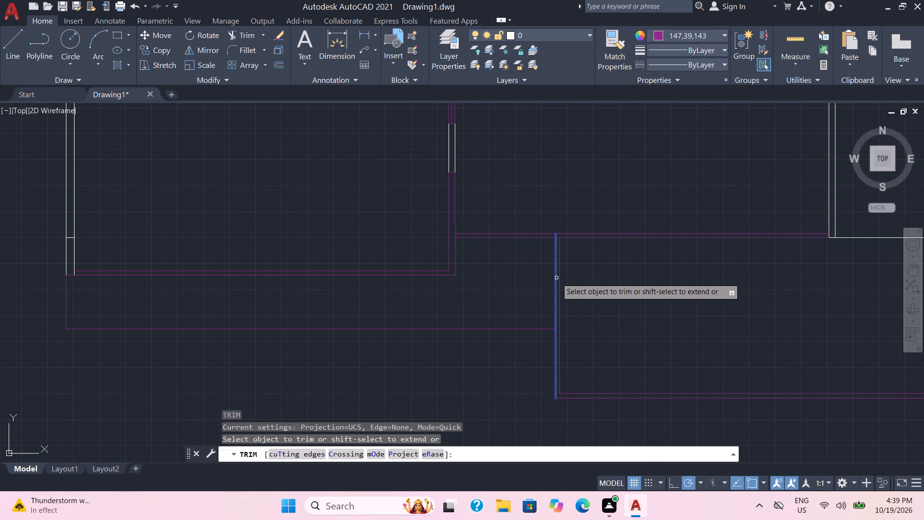
shift+click(556, 278)
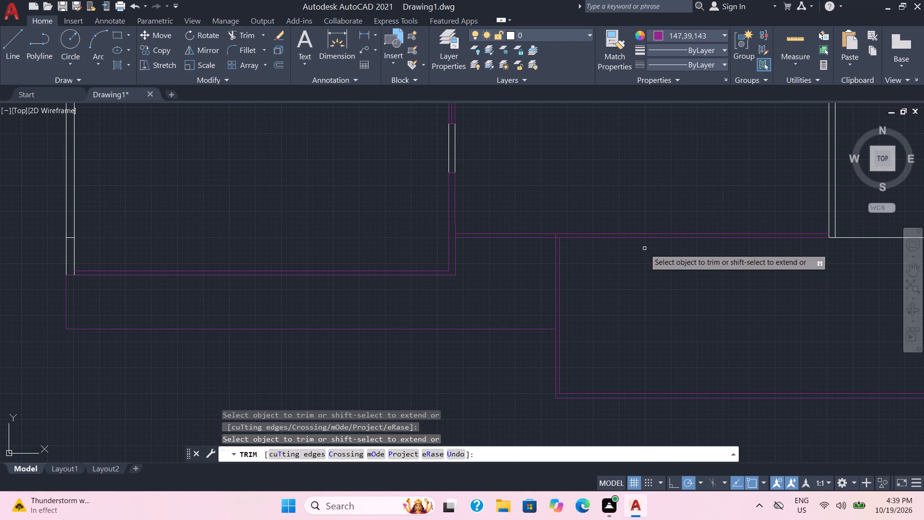
click(583, 234)
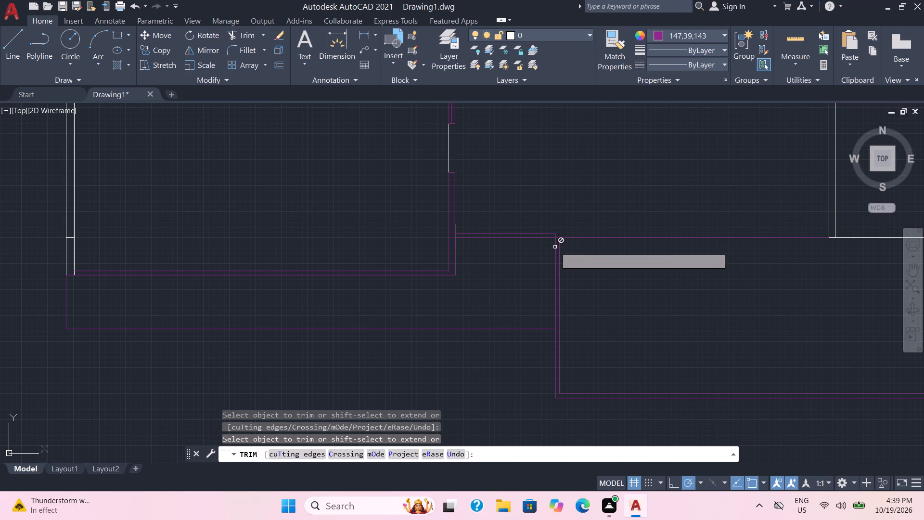
shift+scroll(555, 233, up, 1)
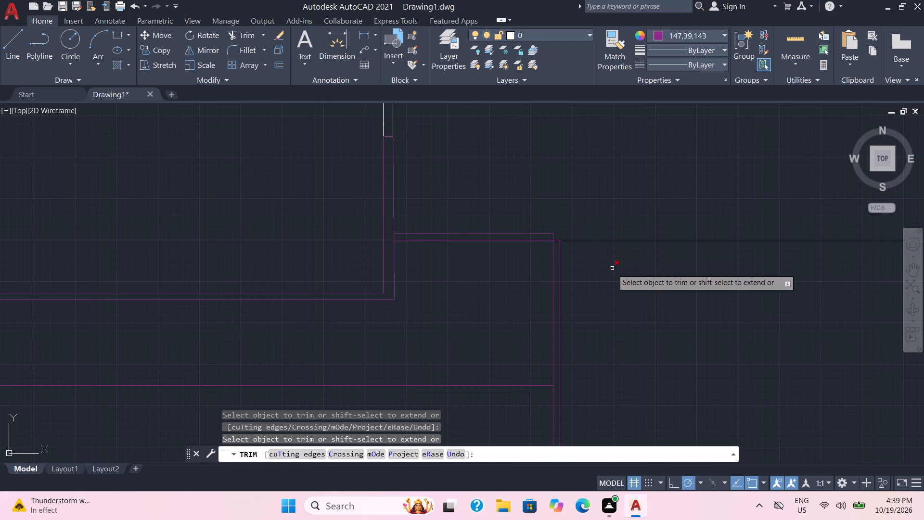
scroll(613, 279, down, 1)
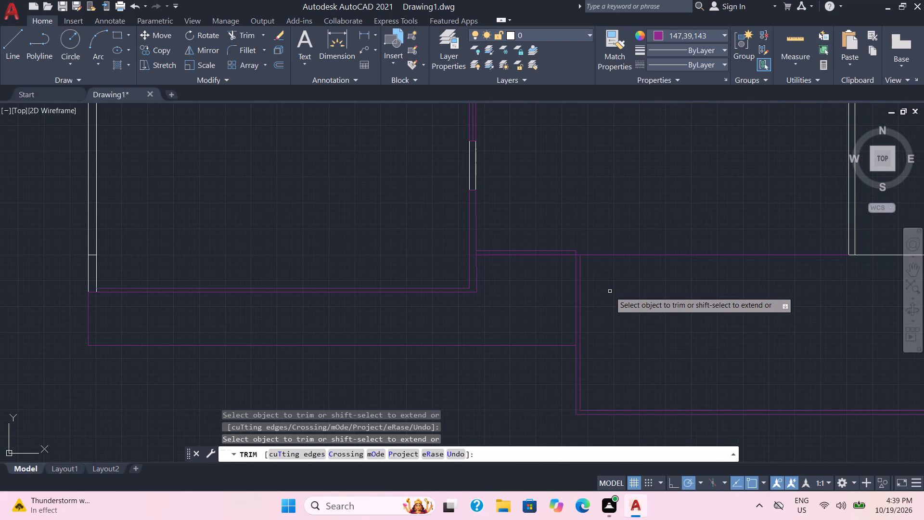
key(Escape)
Offset the horizontal purple line east of the outline's outer west side 4" to the north.
key(o)
key(Return)
key(4)
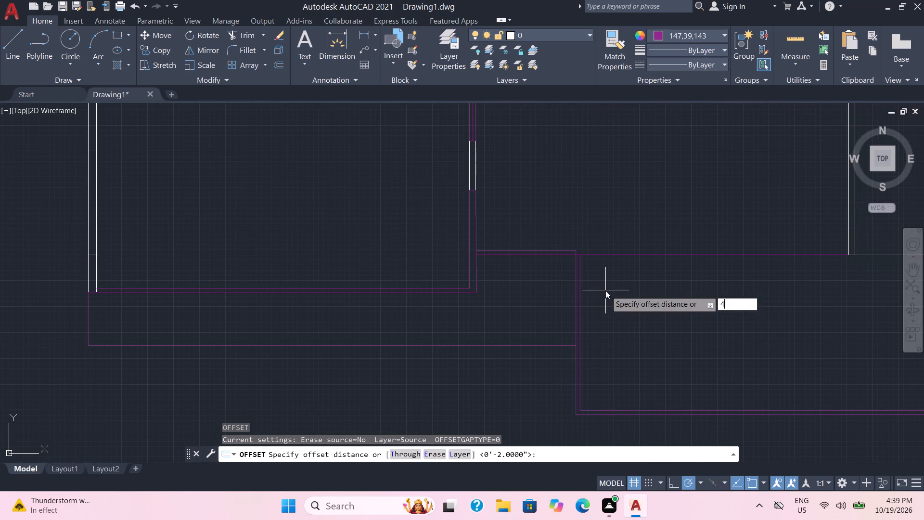
key(Return)
click(617, 257)
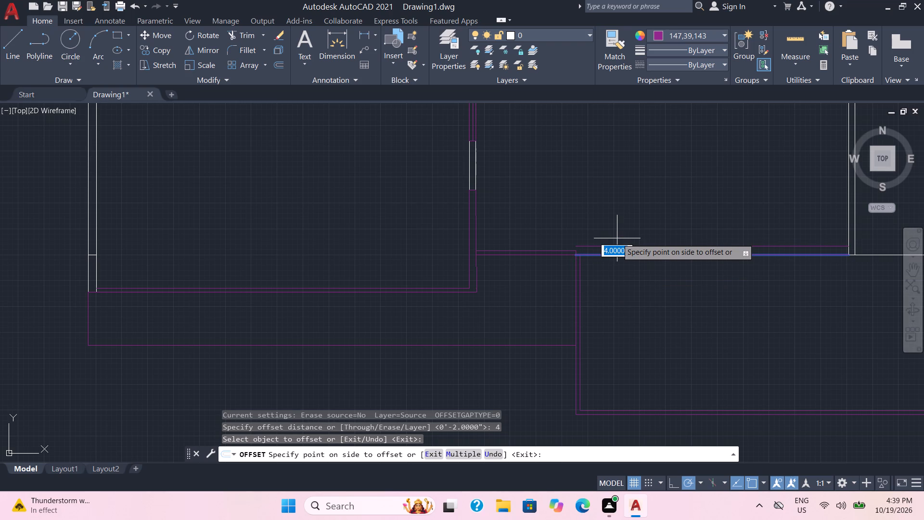
click(617, 238)
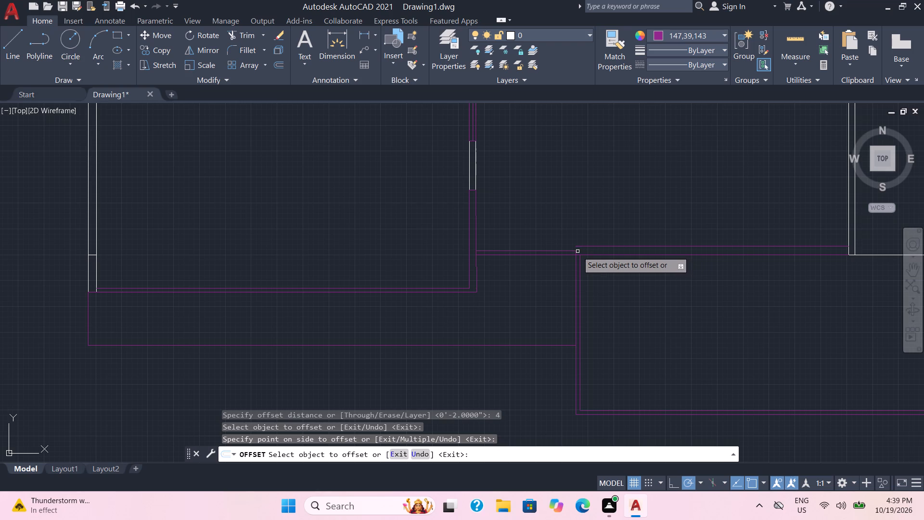
key(Escape)
Extend the outline's outer west side north to meet the 4" offset line.
text(tr)
key(Return)
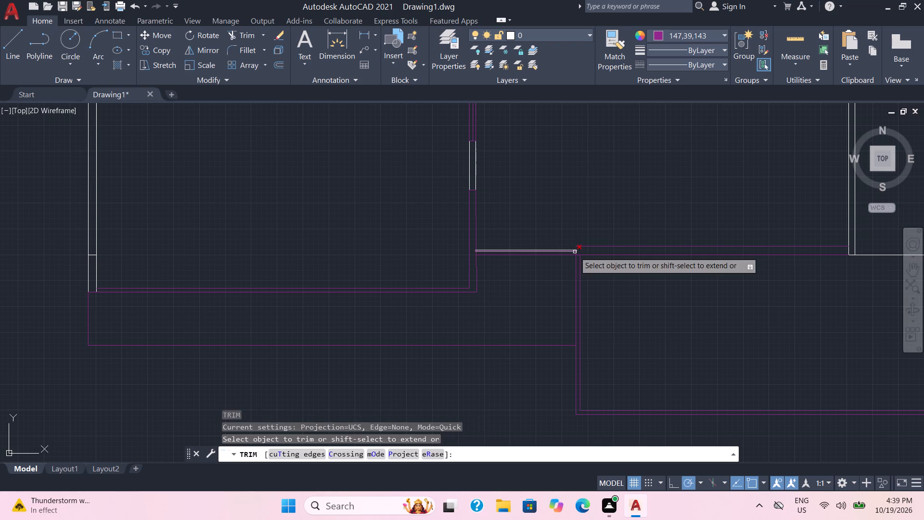
scroll(575, 252, up, 2)
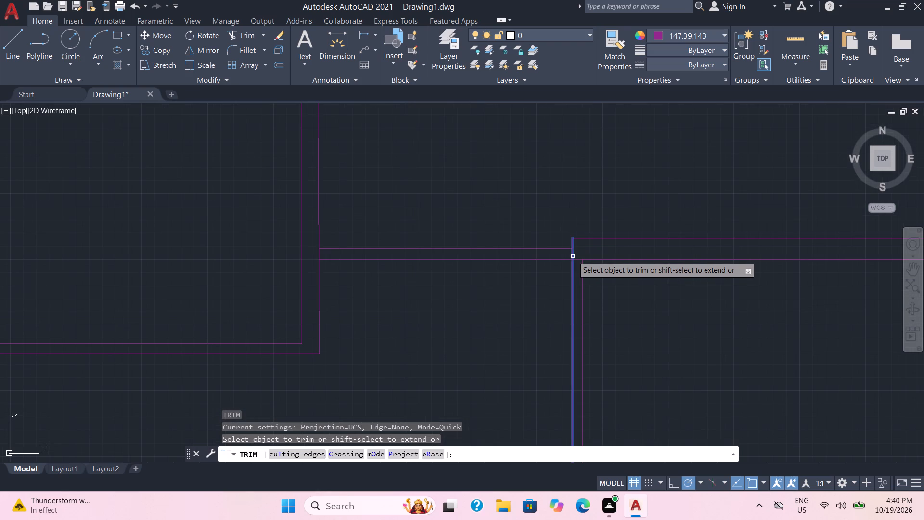
shift+click(573, 256)
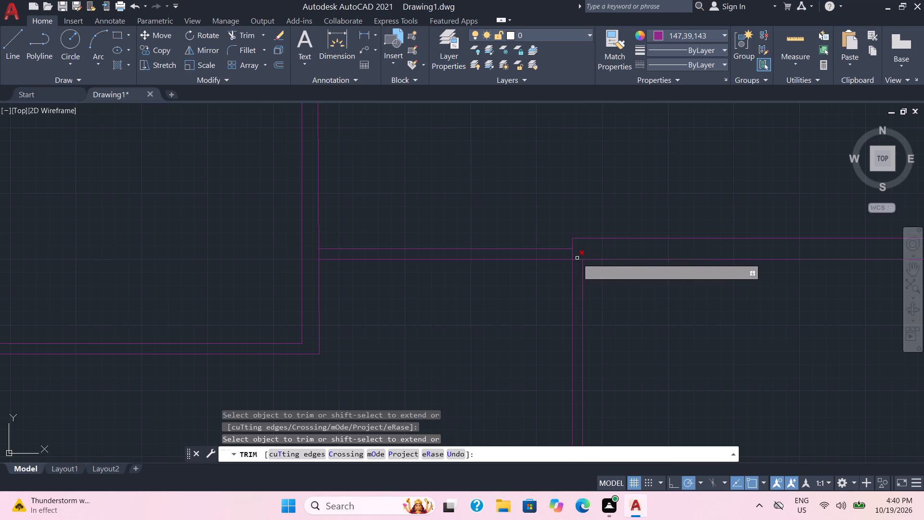
scroll(600, 260, down, 2)
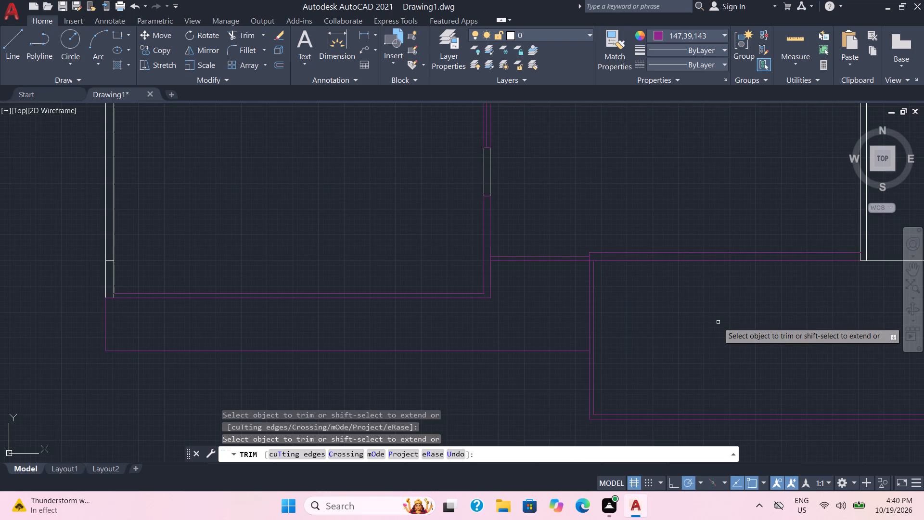
scroll(719, 322, up, 1)
scroll(667, 277, down, 1)
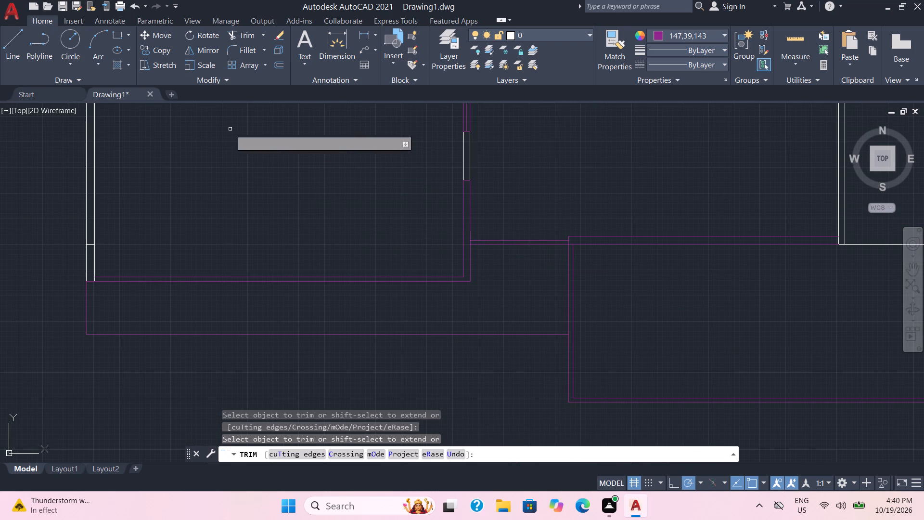
Draw a stepped chain of seven lines weaving across the 4" double wall, with four vertical crossings and a first step about 2'-6.5" wide.
click(13, 44)
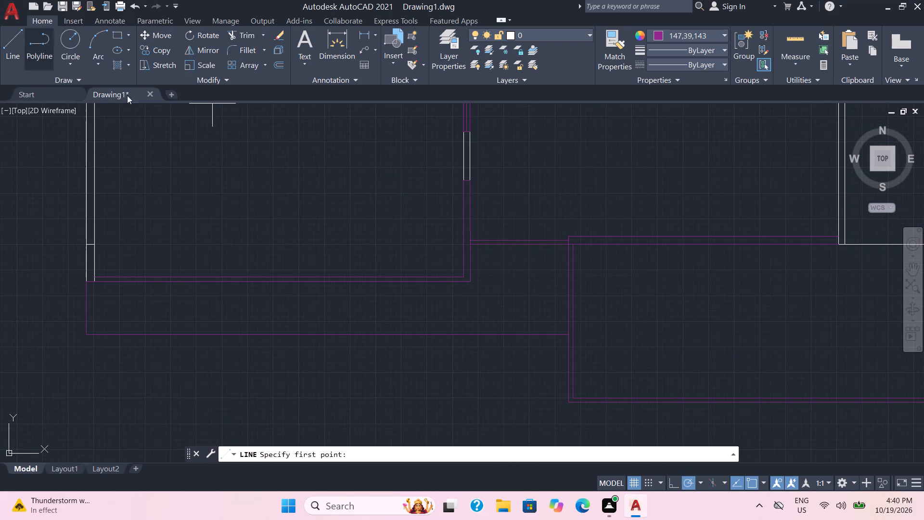
click(597, 227)
click(601, 274)
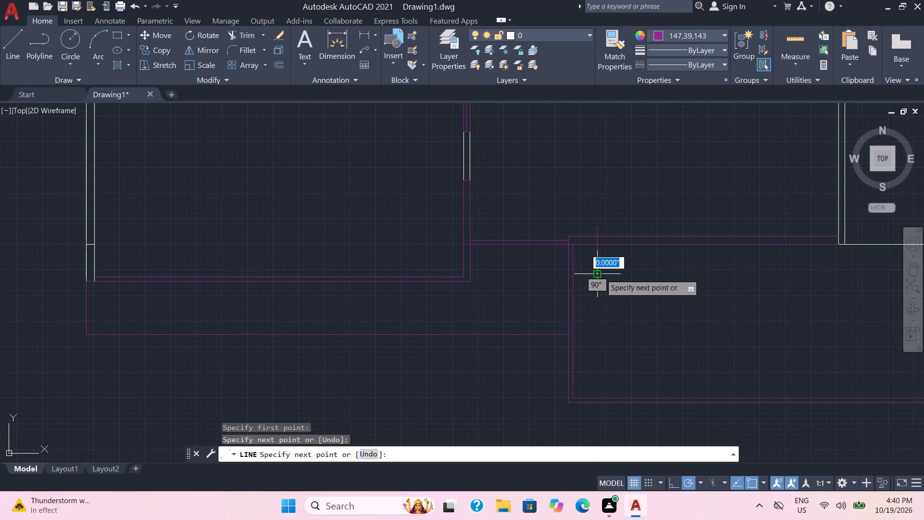
click(661, 278)
click(658, 222)
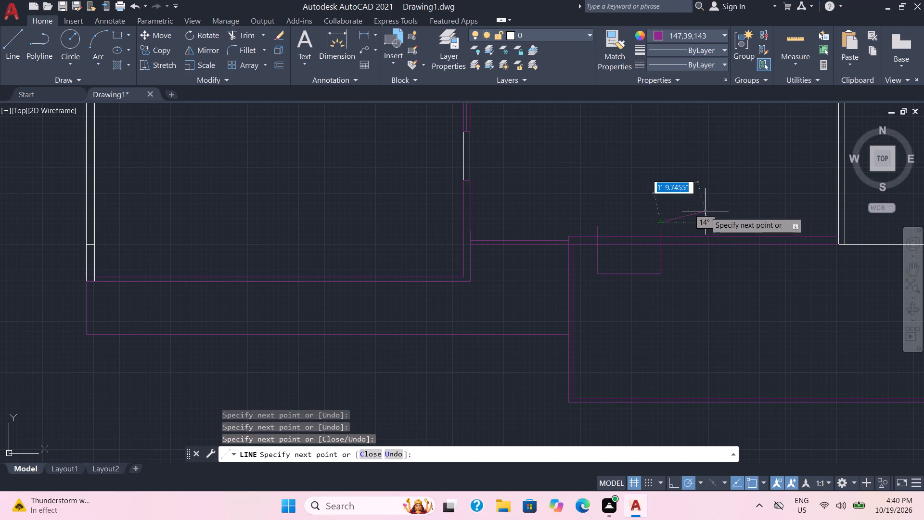
click(743, 218)
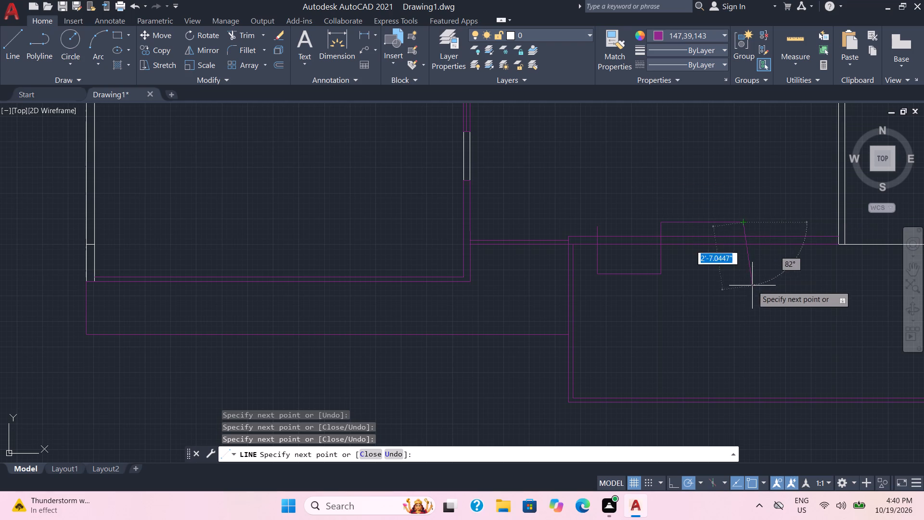
click(747, 293)
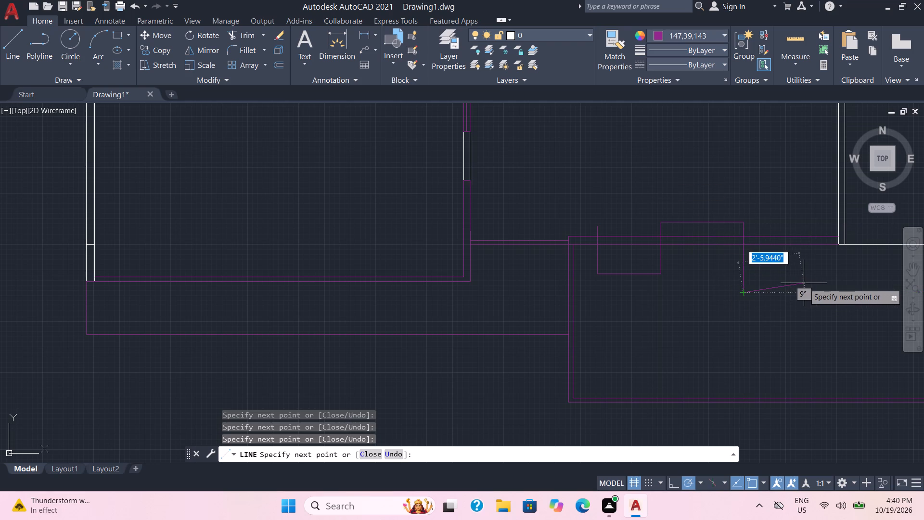
click(811, 291)
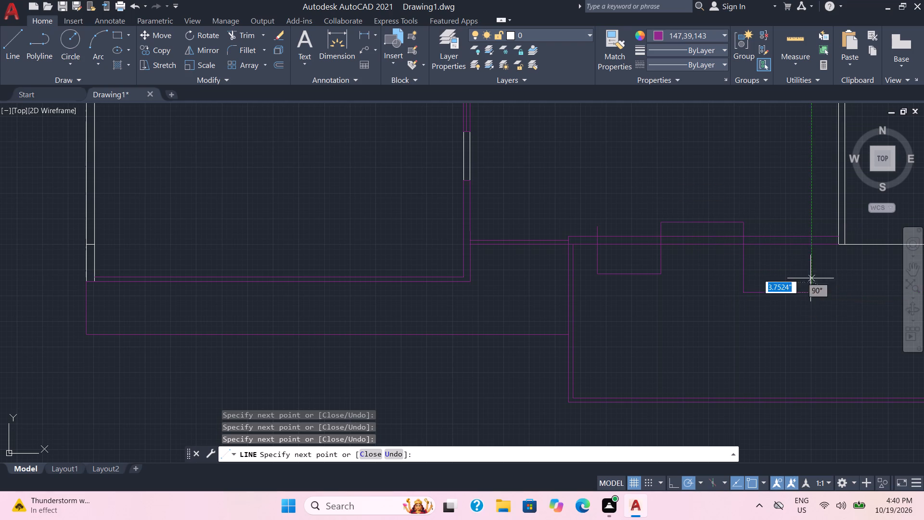
click(808, 207)
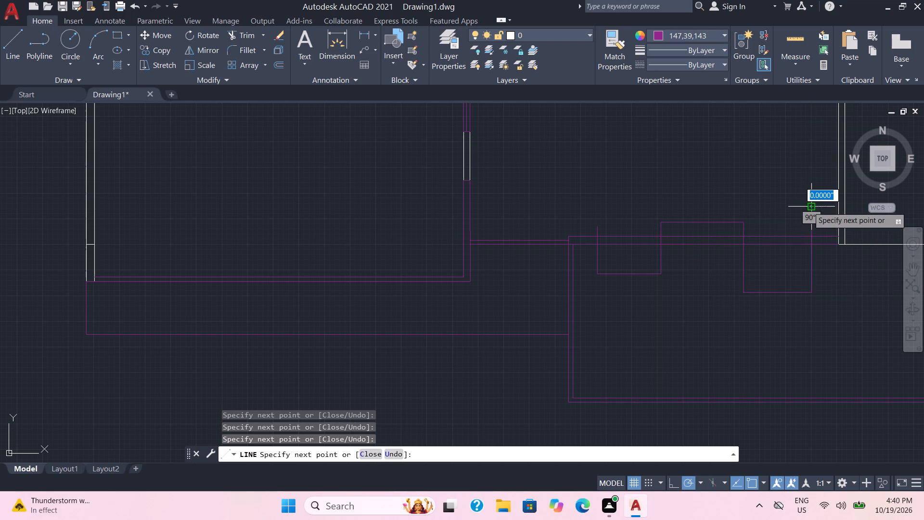
key(Escape)
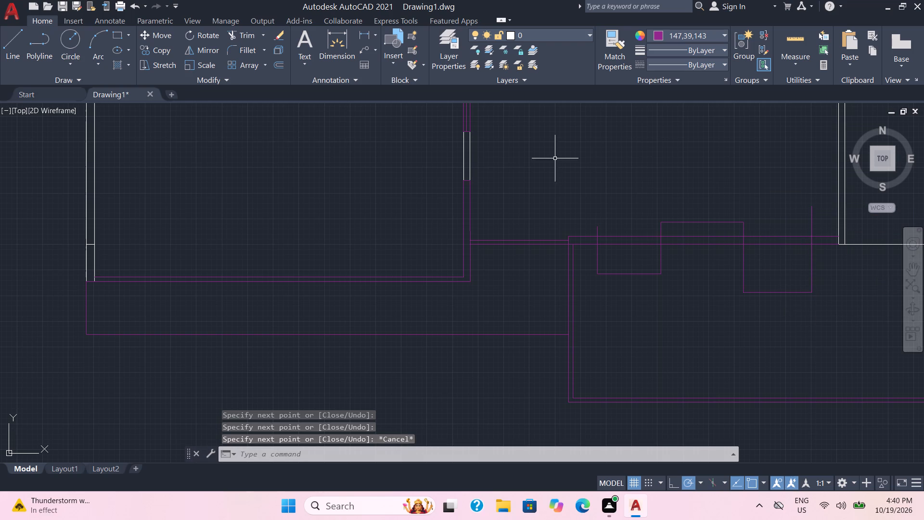
Trim the stepped chain down to crossings inside the 4" double wall, and remove the wall's north line between the second and third crossings.
click(237, 34)
click(597, 227)
click(599, 272)
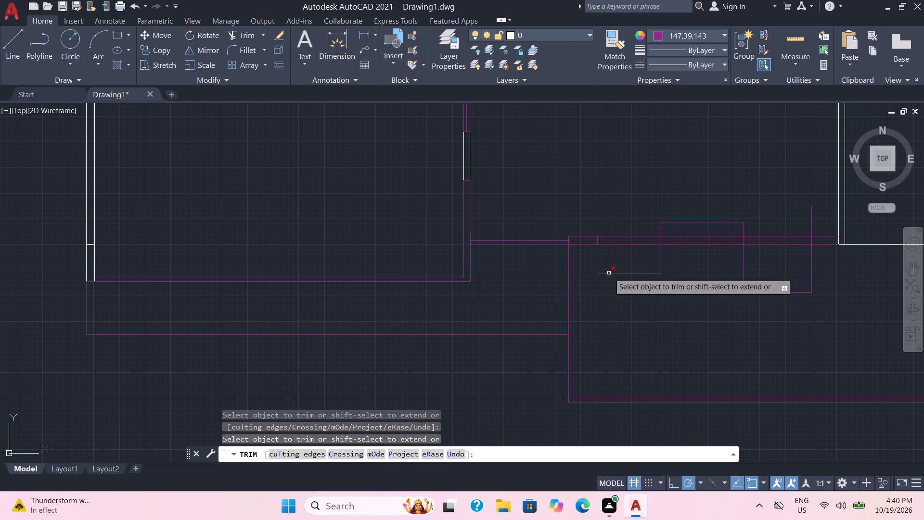
click(636, 276)
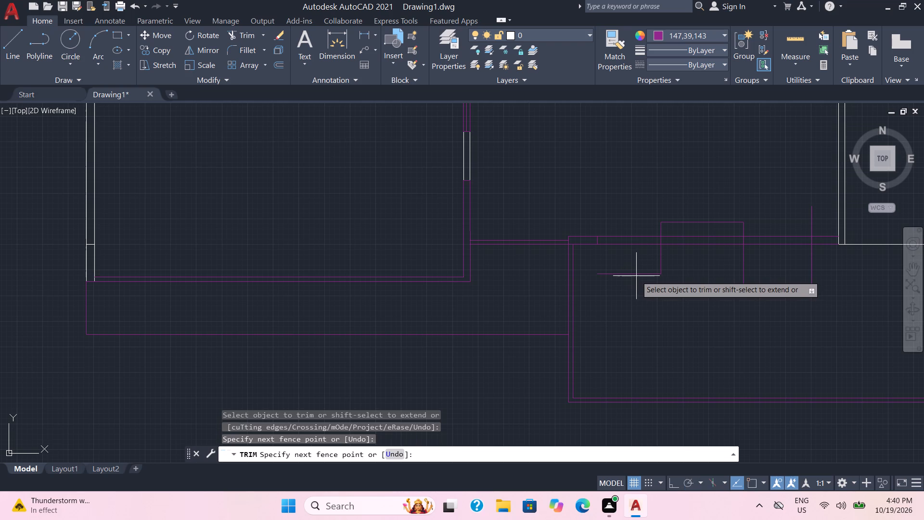
click(667, 258)
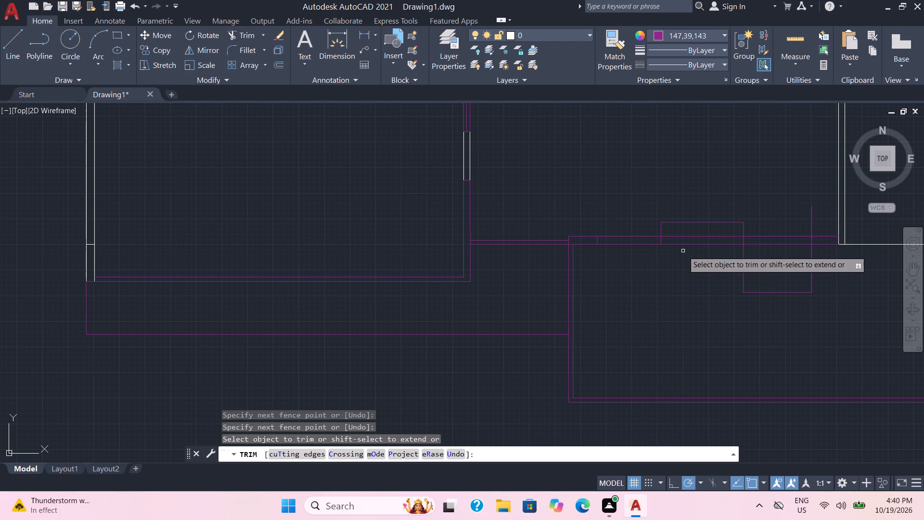
click(687, 235)
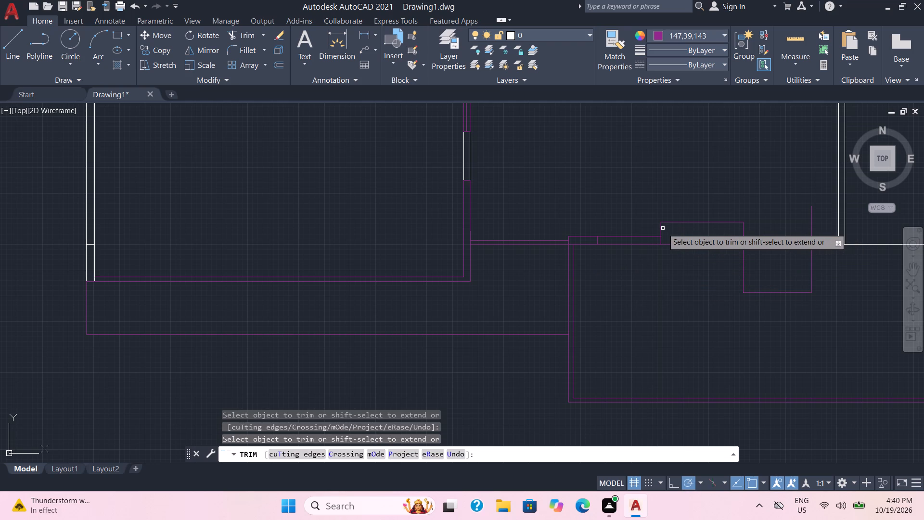
click(662, 229)
click(711, 222)
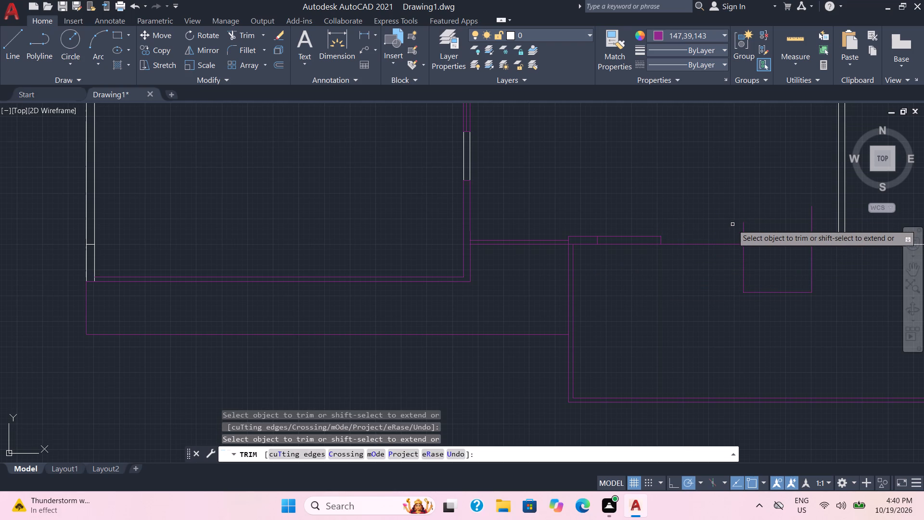
click(742, 230)
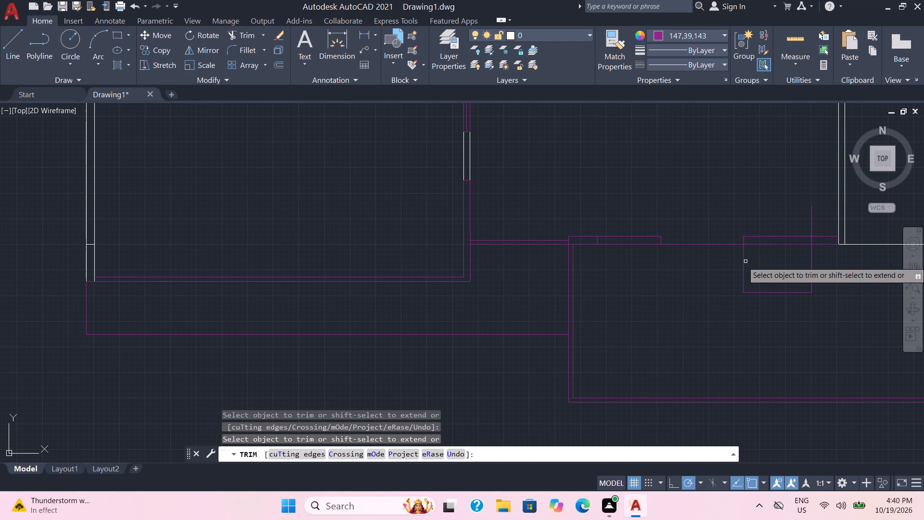
click(745, 262)
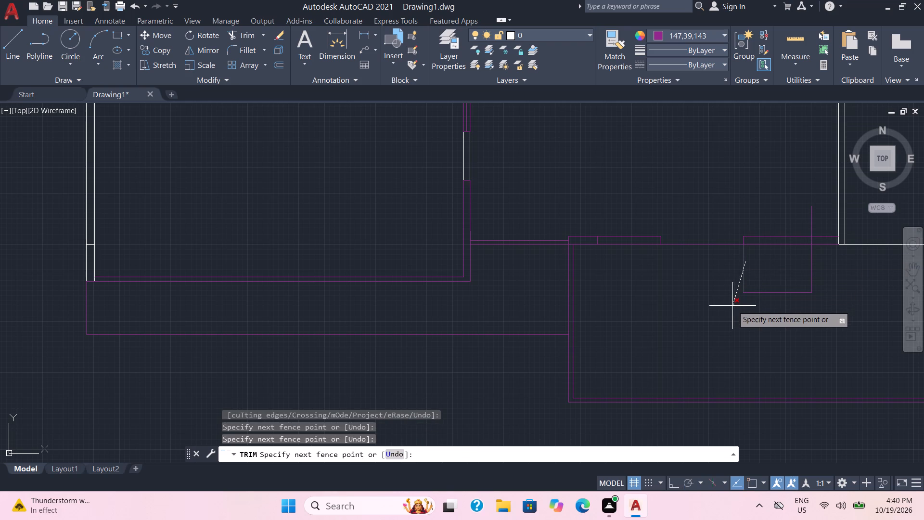
click(732, 306)
drag(775, 310, 822, 267)
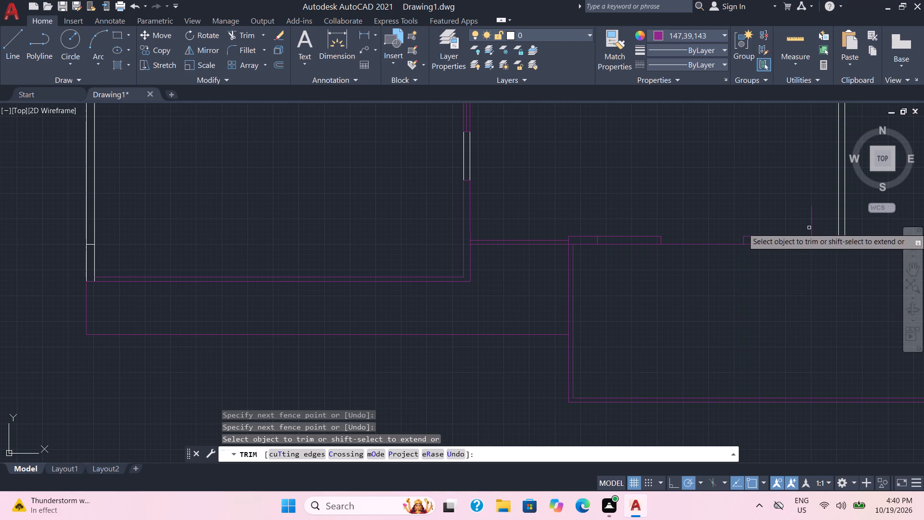
drag(813, 220, 798, 219)
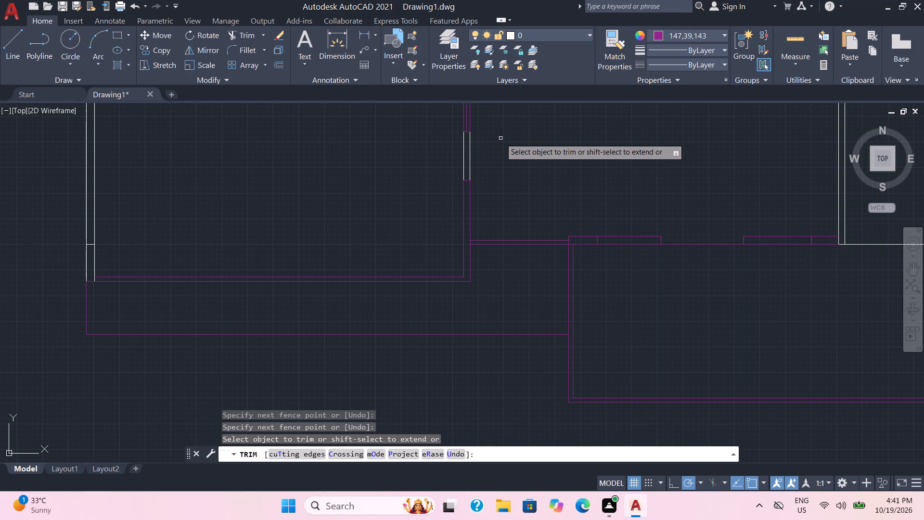
key(Escape)
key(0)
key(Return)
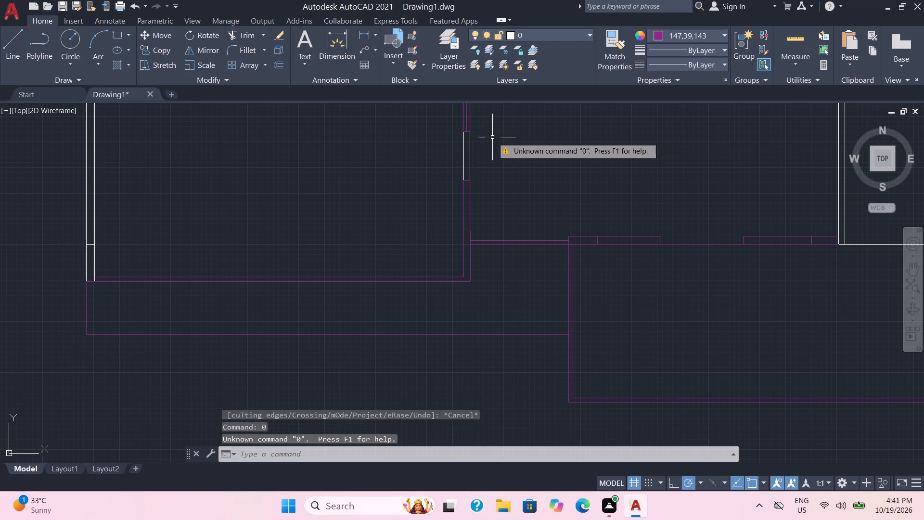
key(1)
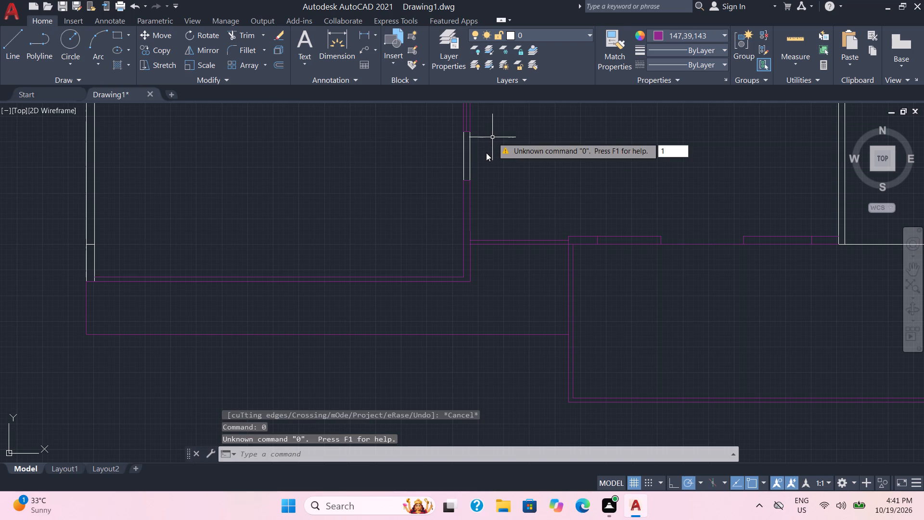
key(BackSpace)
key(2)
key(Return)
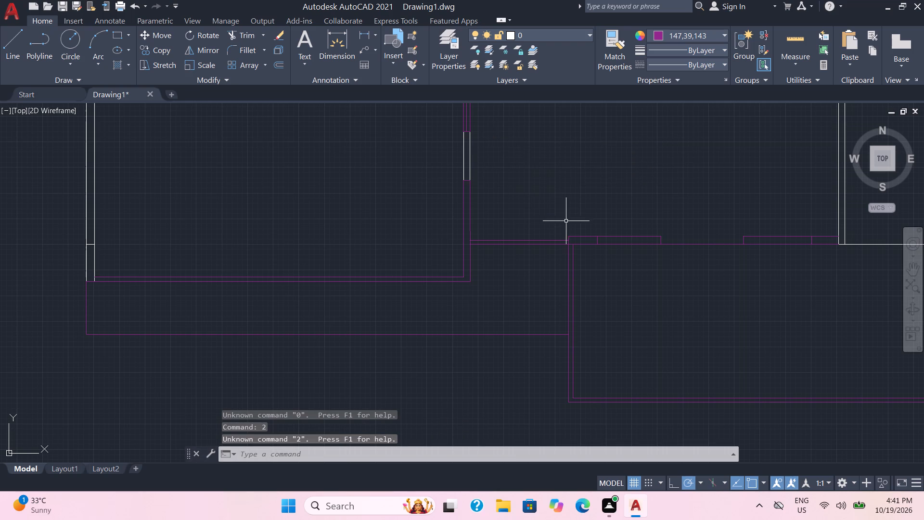
Offset the outline's outer west side 2" to the west.
scroll(566, 221, up, 2)
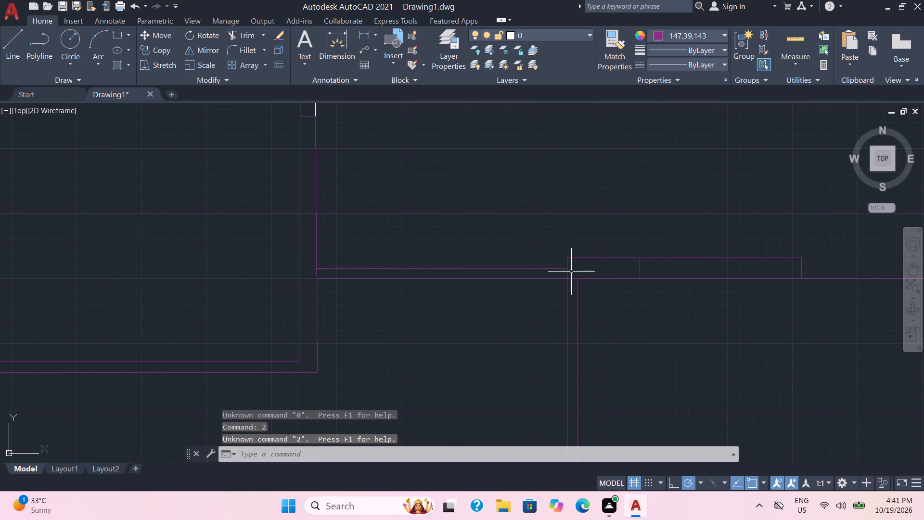
key(o)
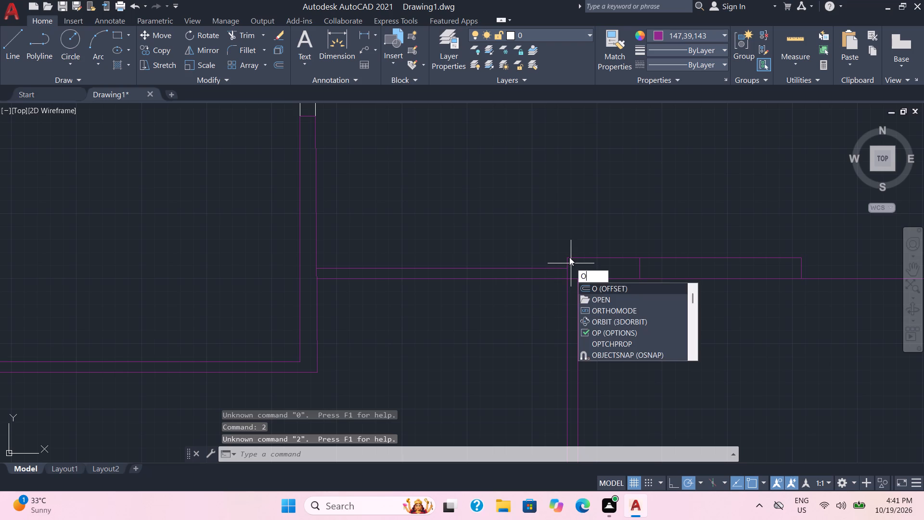
key(Return)
key(2)
key(Return)
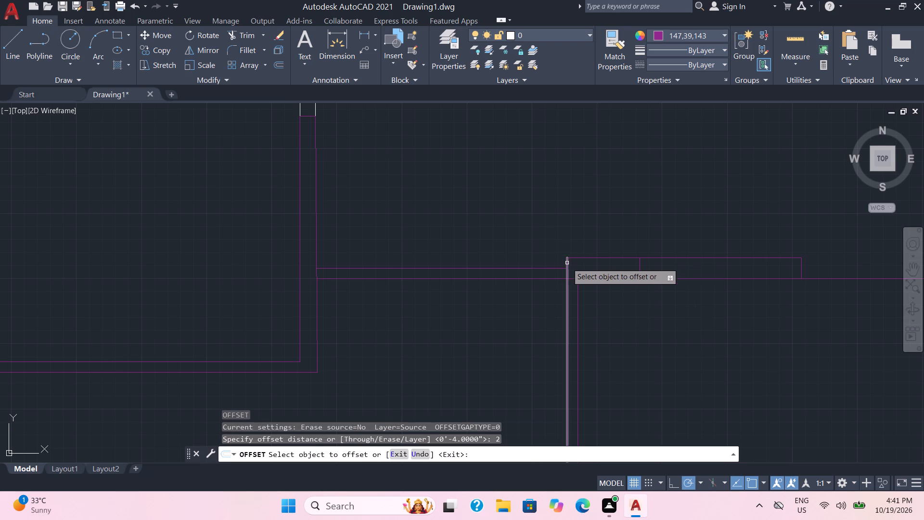
click(567, 264)
click(549, 267)
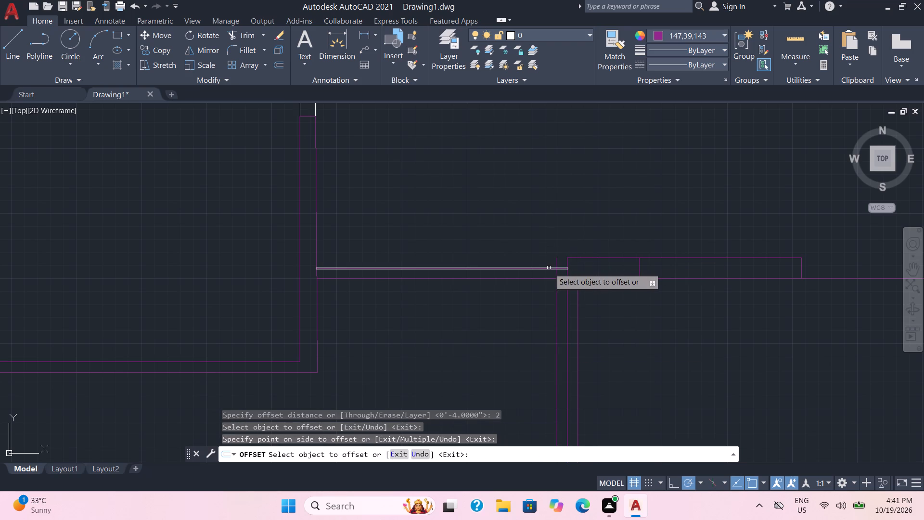
key(Escape)
Extend the 4" wall's north line west to the offset line, and trim the overlapping horizontal wall line and the offset line south of the wall.
text(tr)
key(Return)
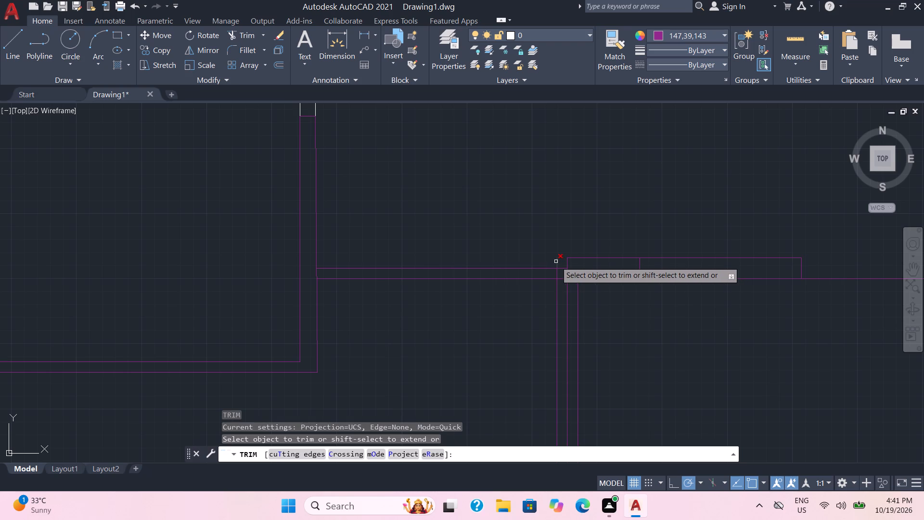
click(556, 261)
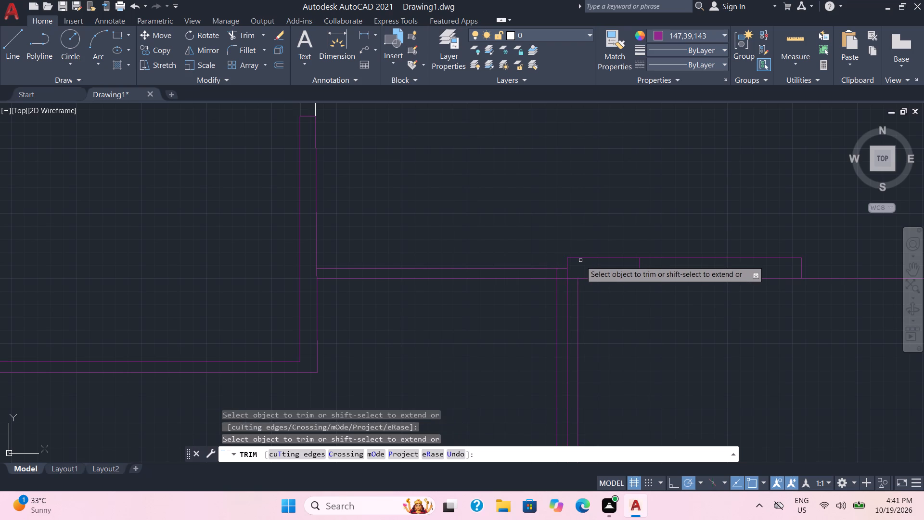
key(ctrl+z)
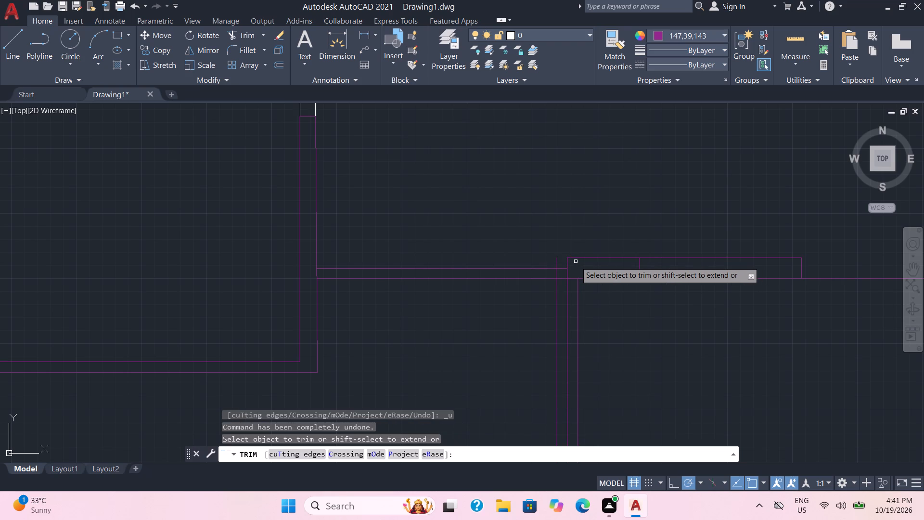
shift+click(577, 257)
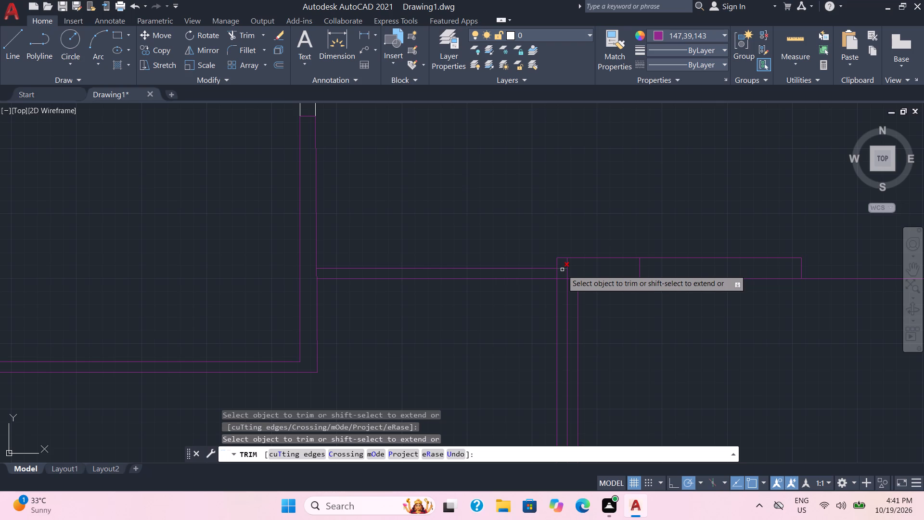
click(562, 270)
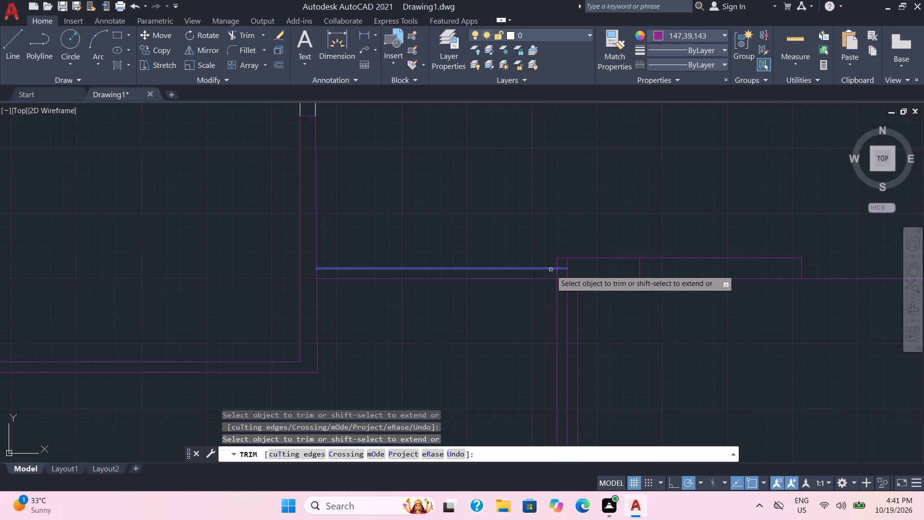
click(557, 300)
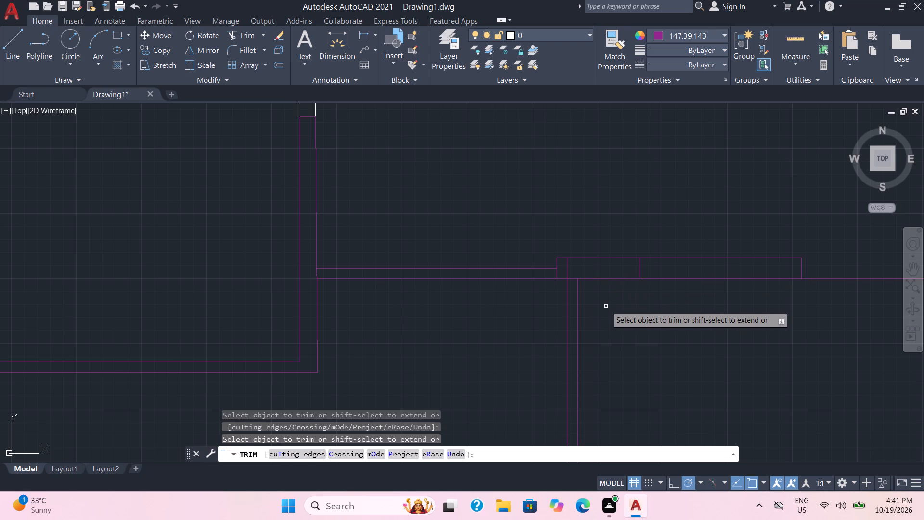
scroll(606, 306, down, 1)
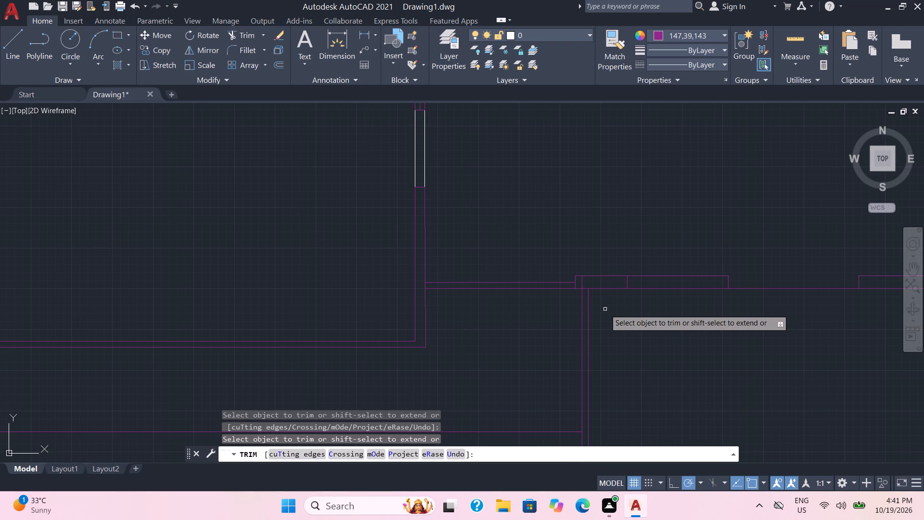
scroll(604, 307, up, 2)
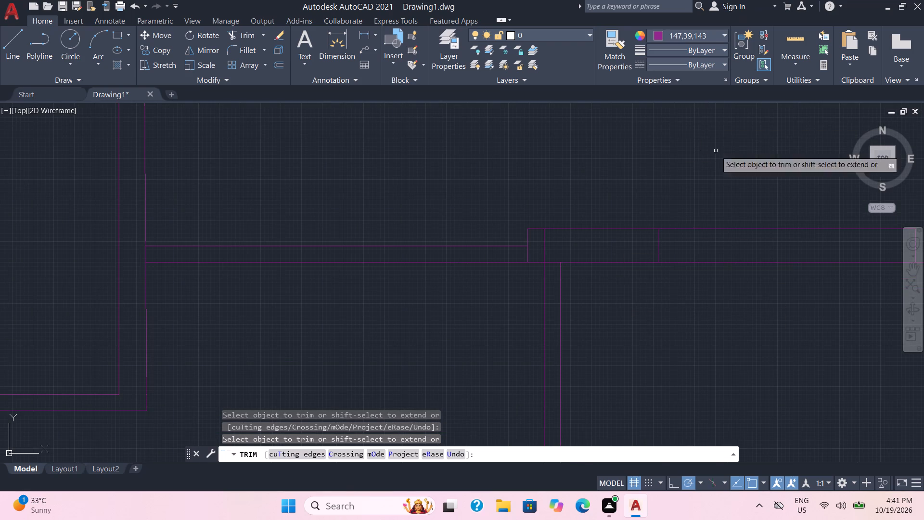
scroll(715, 272, down, 2)
middle_drag(727, 327, 411, 321)
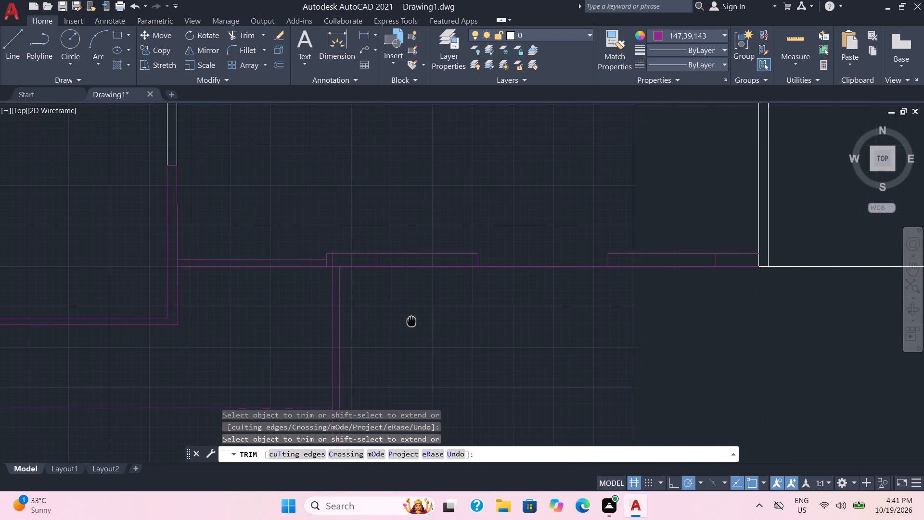
middle_drag(411, 321, 411, 322)
scroll(416, 318, down, 1)
middle_drag(433, 318, 485, 316)
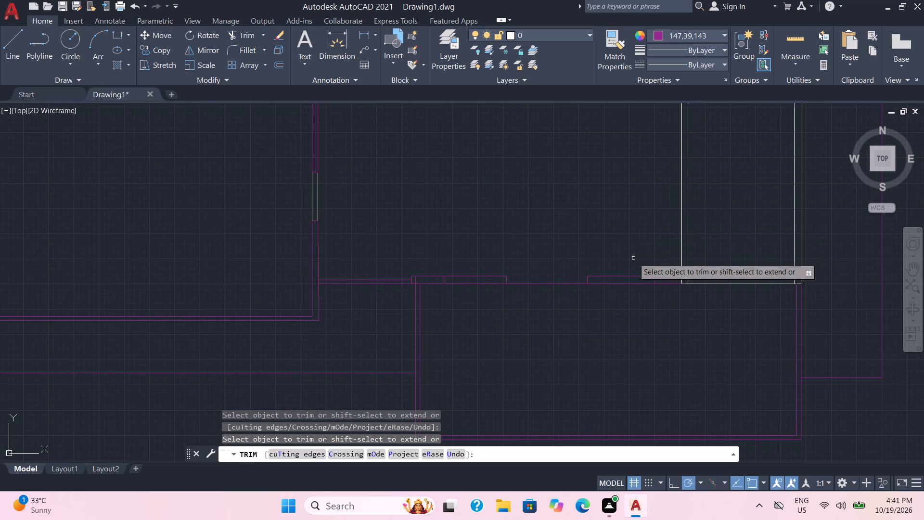
key(Escape)
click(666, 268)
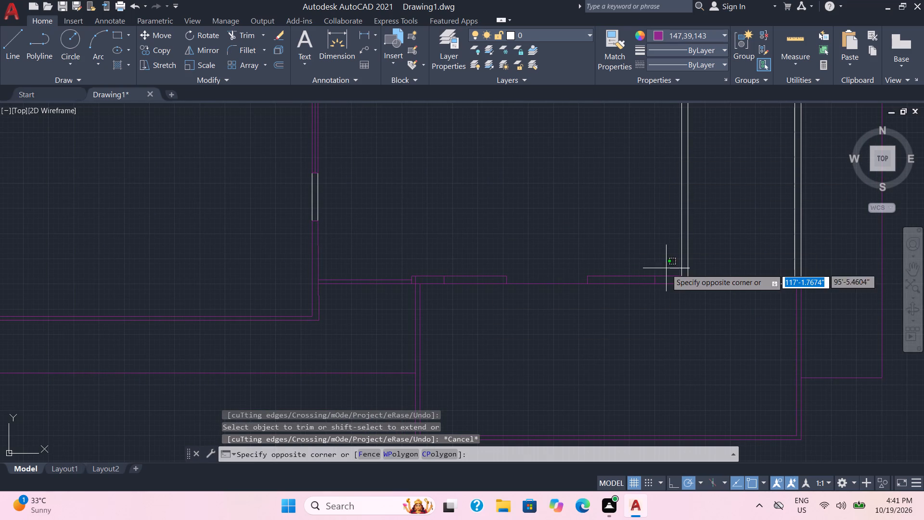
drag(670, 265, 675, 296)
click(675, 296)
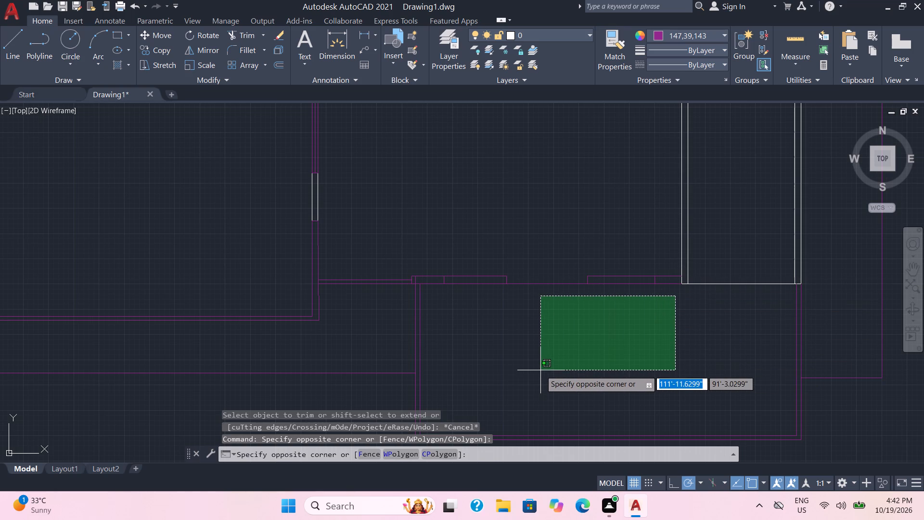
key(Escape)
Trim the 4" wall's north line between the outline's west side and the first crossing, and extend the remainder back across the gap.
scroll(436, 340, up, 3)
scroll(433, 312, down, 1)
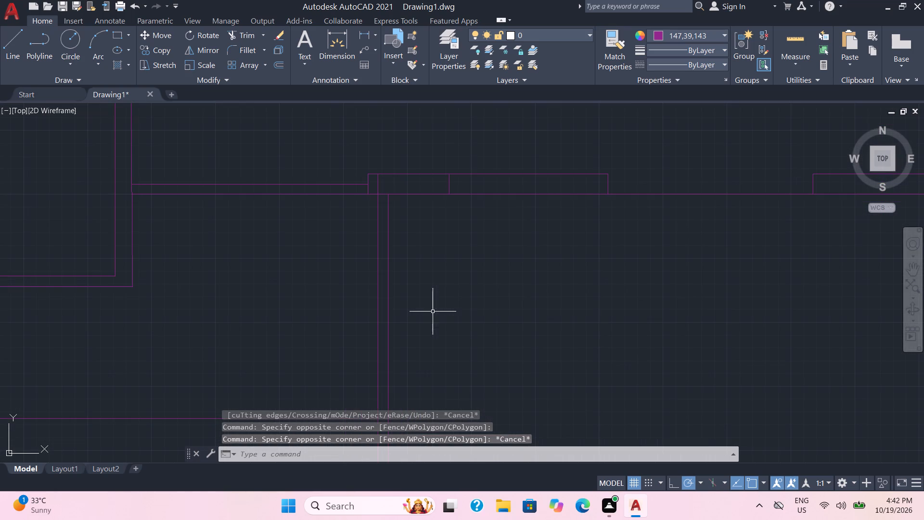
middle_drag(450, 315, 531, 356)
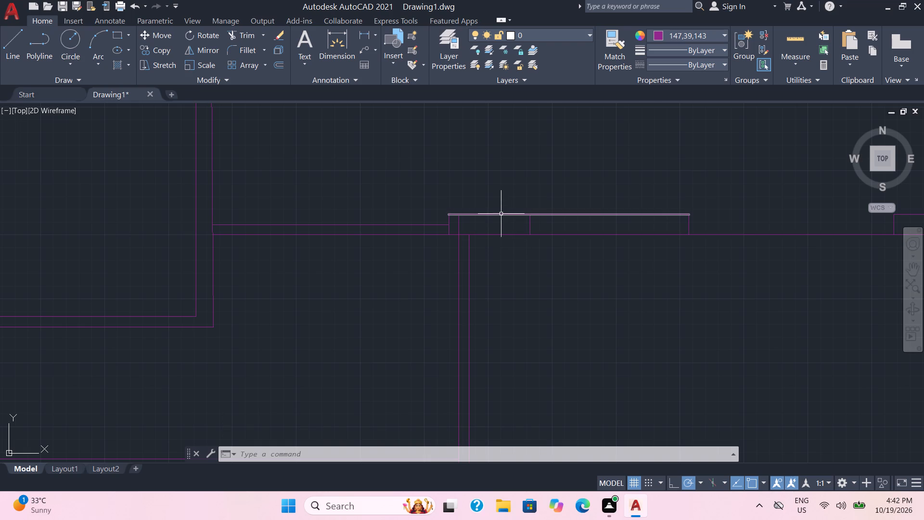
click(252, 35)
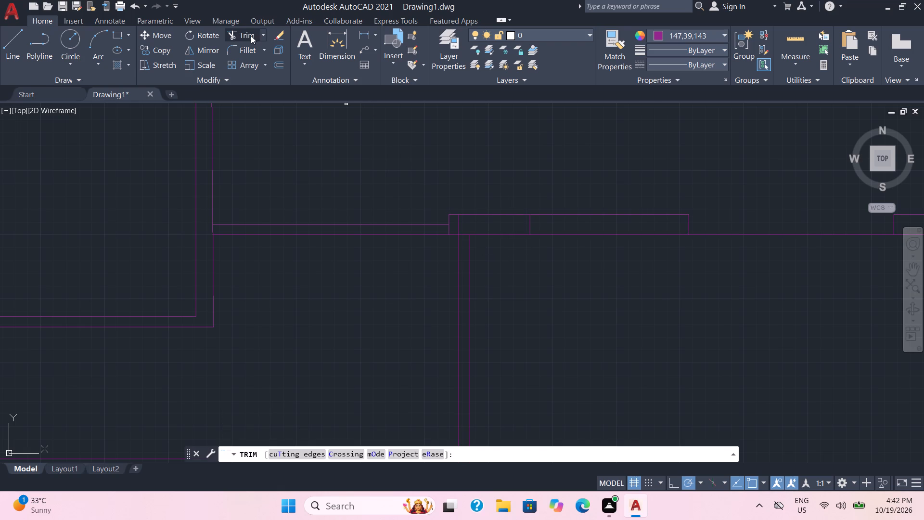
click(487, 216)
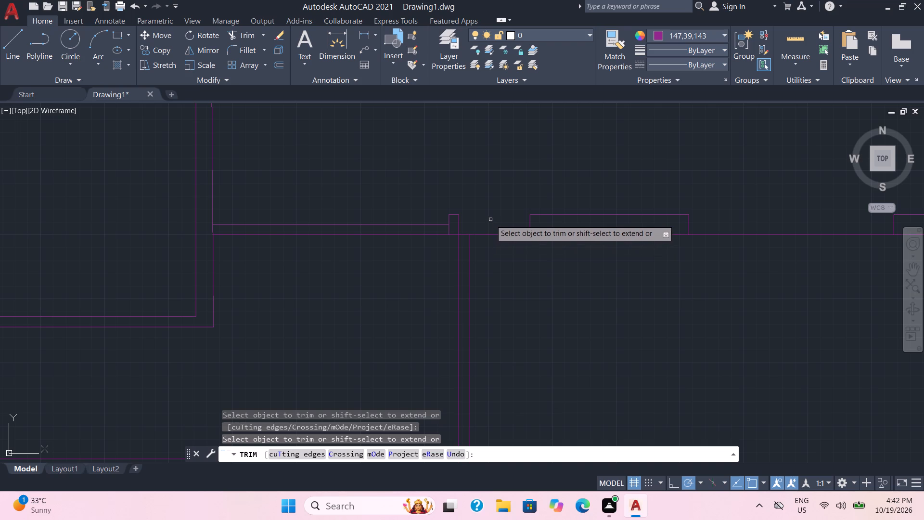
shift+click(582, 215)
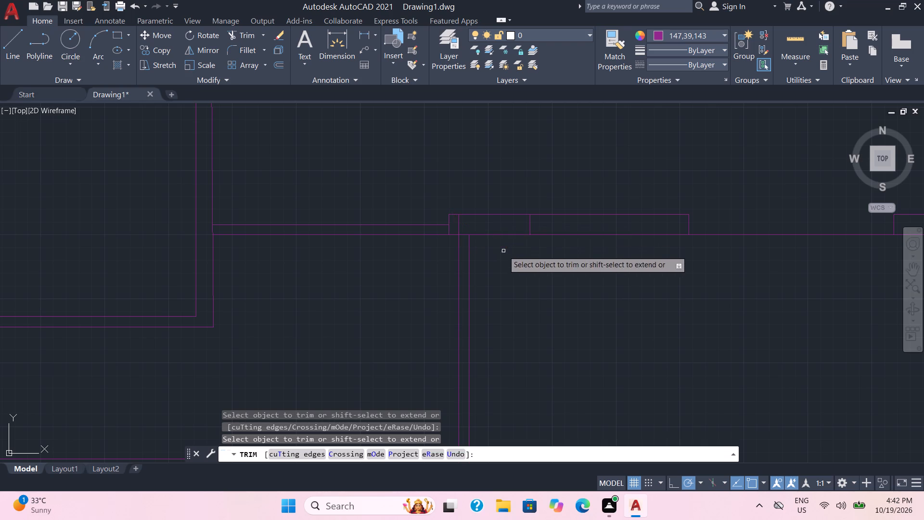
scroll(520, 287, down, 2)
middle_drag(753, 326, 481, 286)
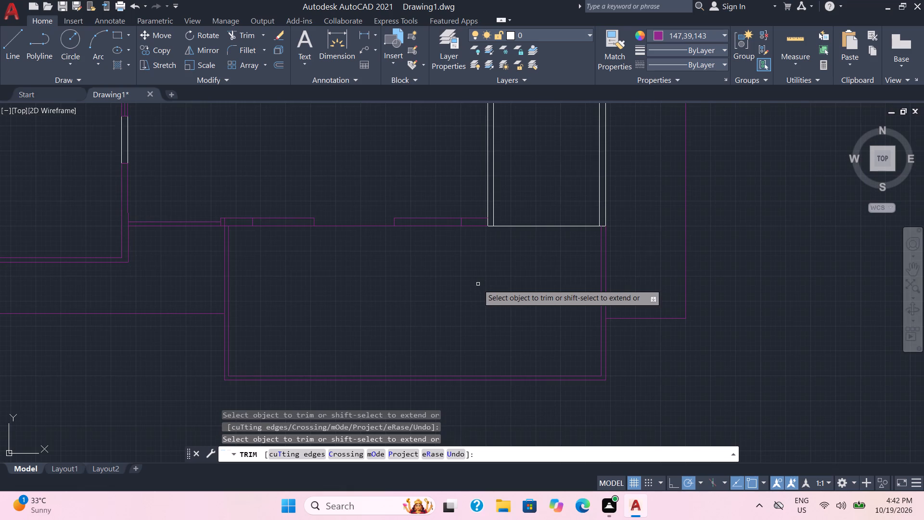
Trim the 4" wall's north line east of the last crossing, and the overlapping lines along its south line up to the southeast room.
scroll(478, 283, up, 1)
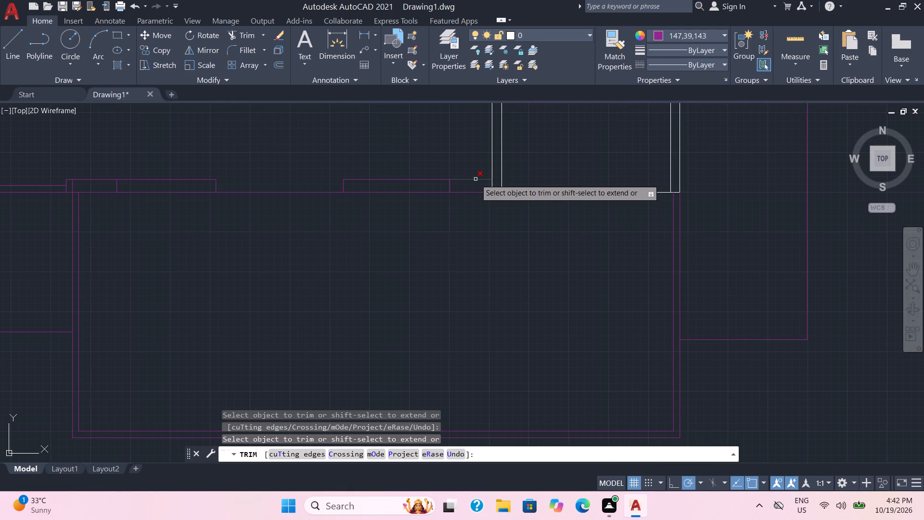
click(475, 179)
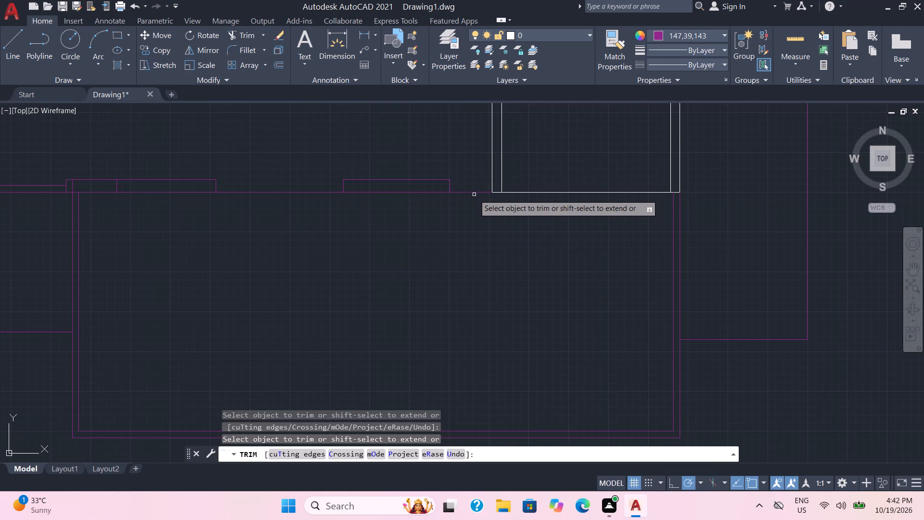
click(474, 194)
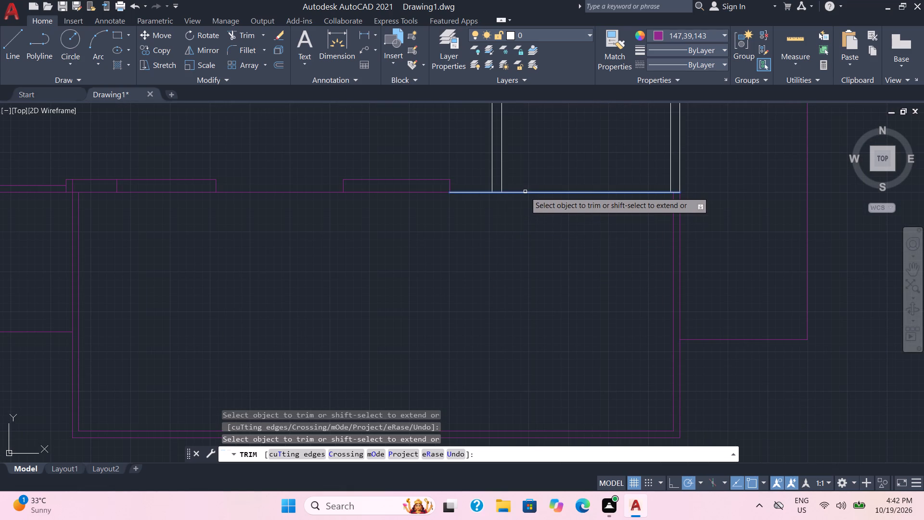
shift+click(525, 193)
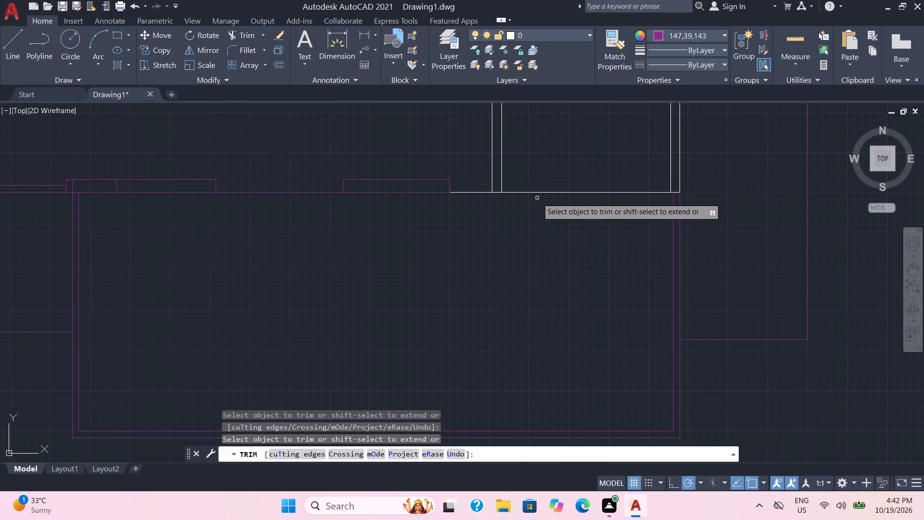
key(Escape)
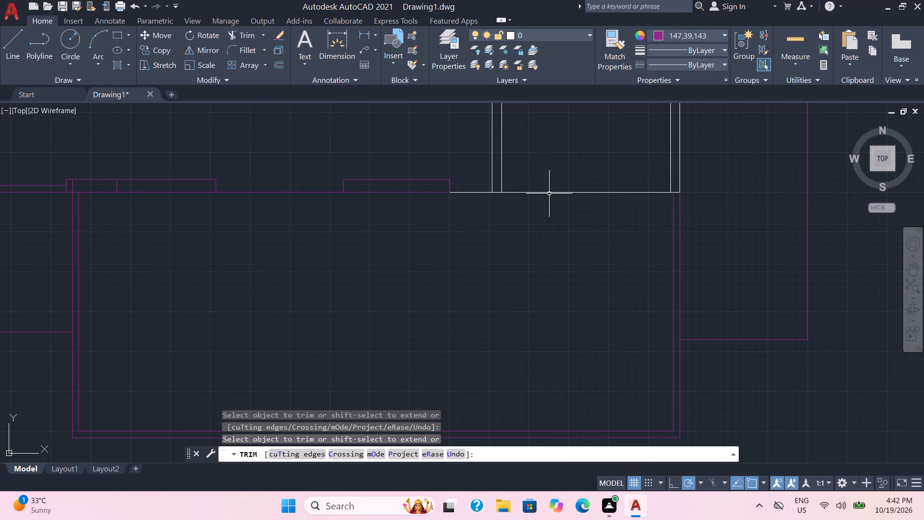
Offset the white wall line along the southeast room's south side 4" to the north.
key(o)
key(Return)
key(4)
key(Return)
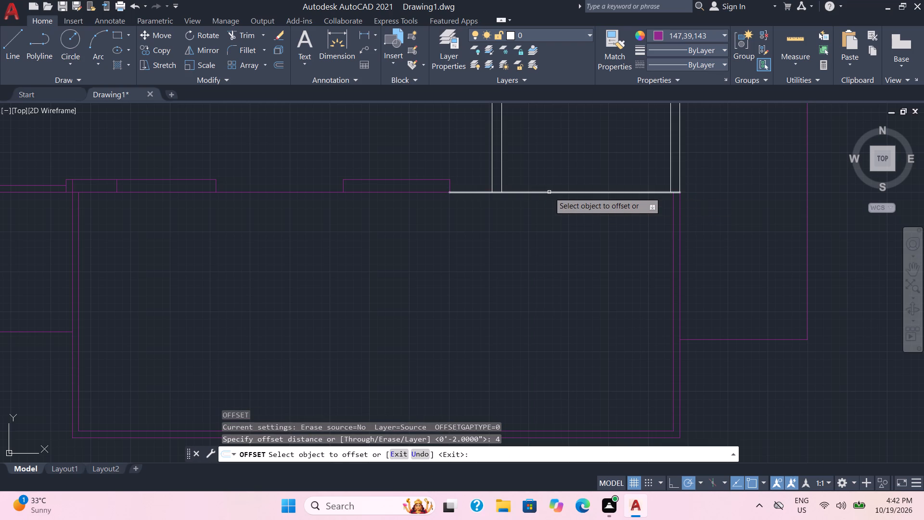
click(549, 192)
click(550, 172)
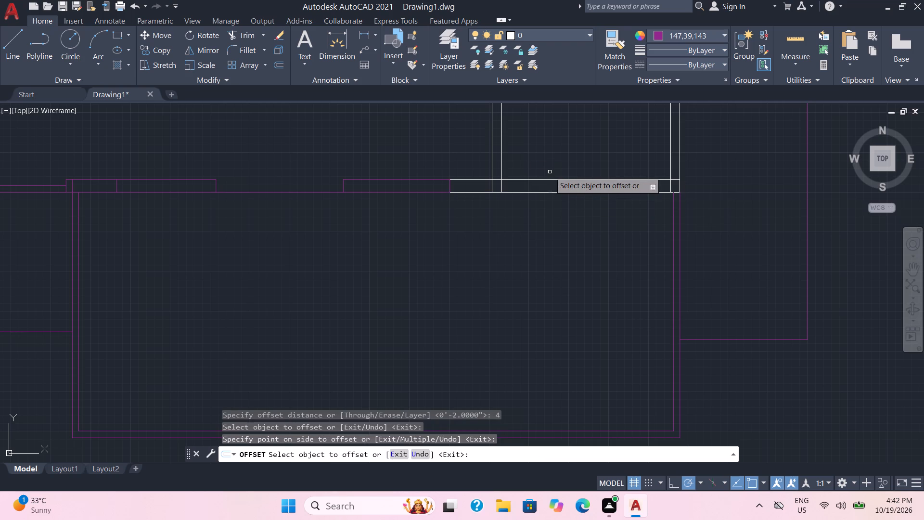
key(Escape)
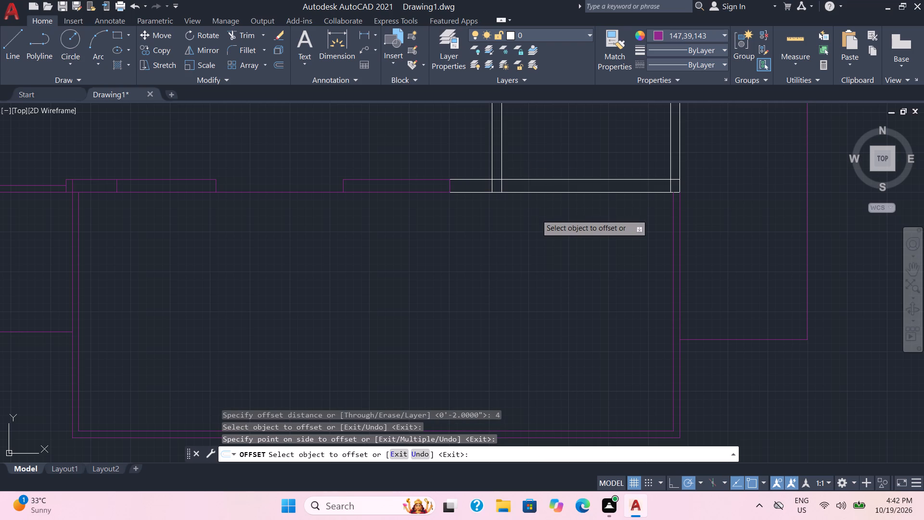
Trim the southeast room's west wall lines inside the new 4" wall, and the new wall's north line between them.
text(tr)
key(Return)
scroll(529, 215, up, 2)
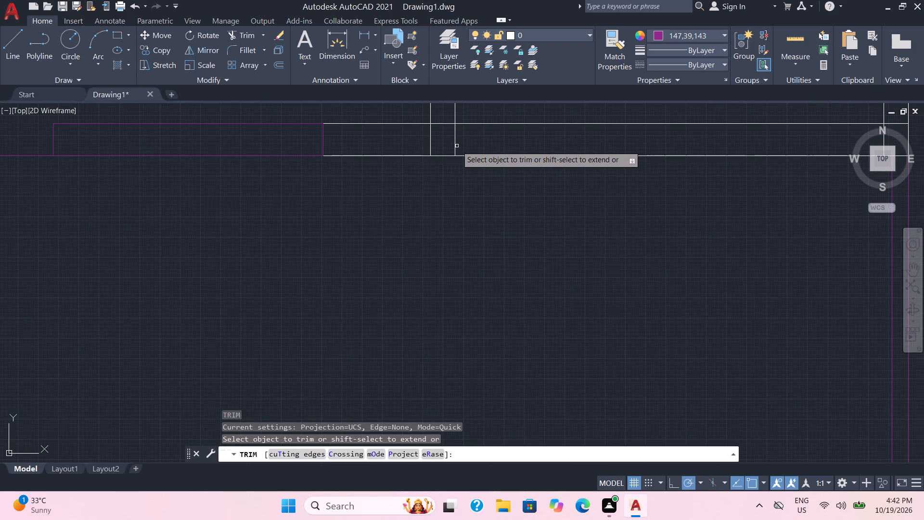
drag(455, 143, 425, 141)
click(426, 142)
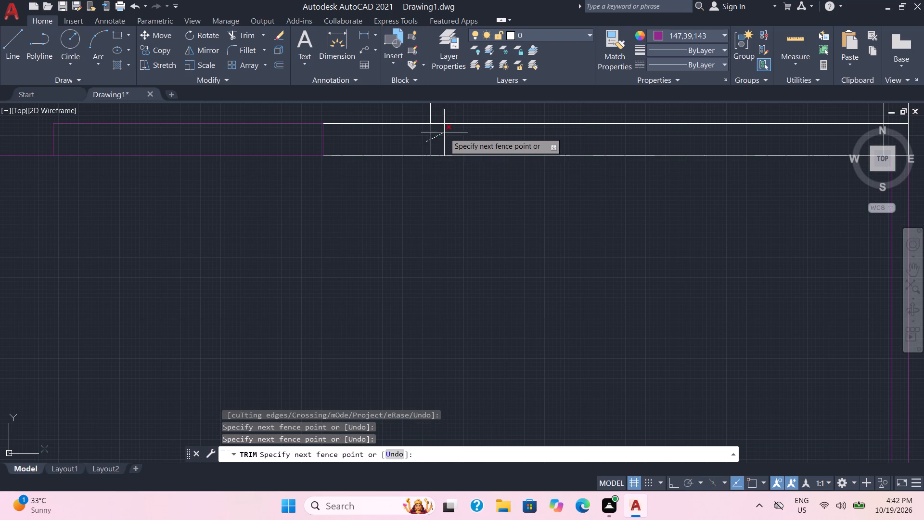
click(444, 117)
Trim away the five short cross lines inside the horizontal double wall along the north side of the southern rooms.
scroll(502, 195, down, 1)
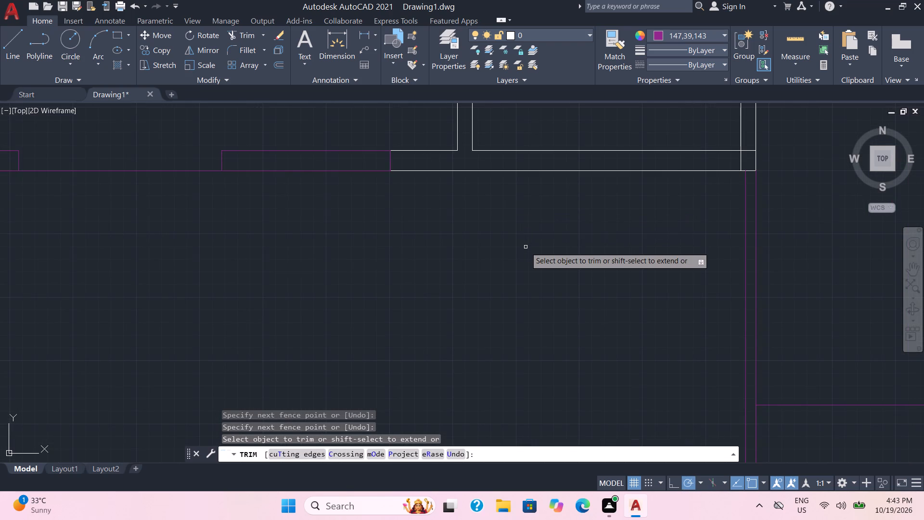
scroll(526, 247, down, 3)
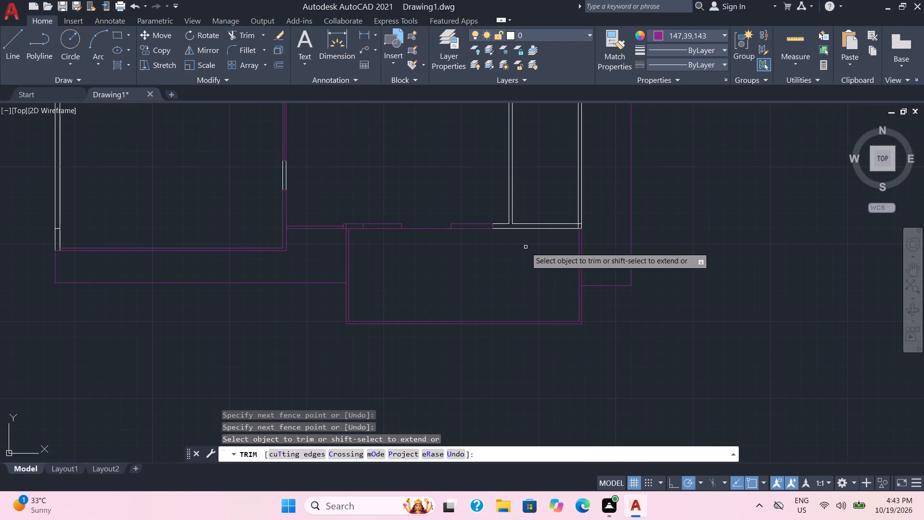
middle_drag(526, 247, 431, 273)
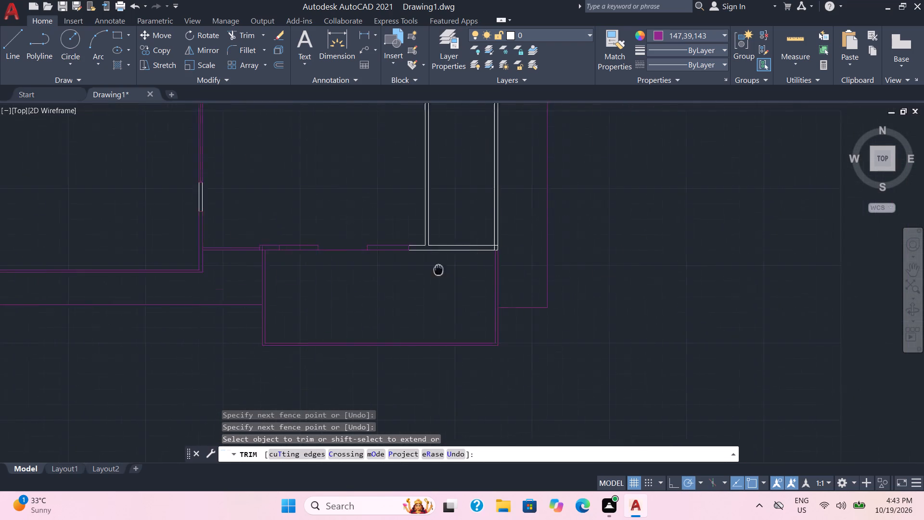
middle_drag(431, 273, 404, 285)
scroll(404, 285, up, 2)
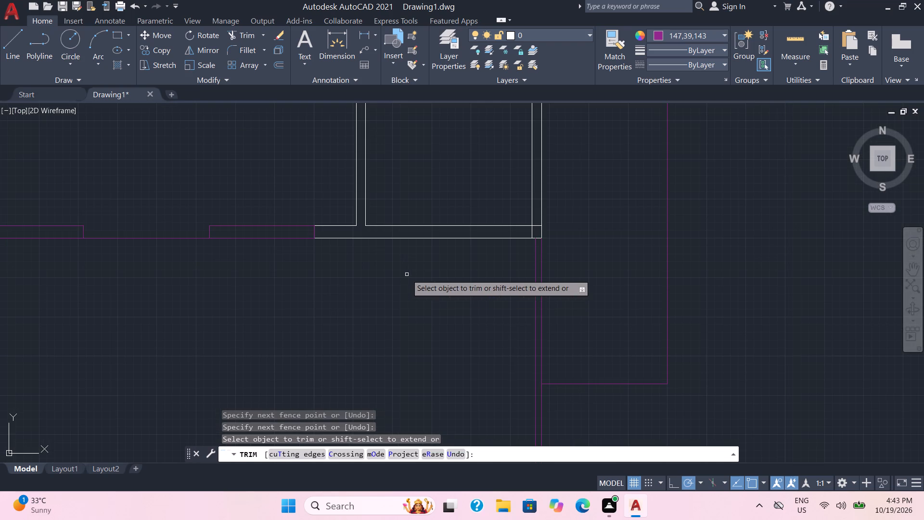
scroll(438, 182, down, 3)
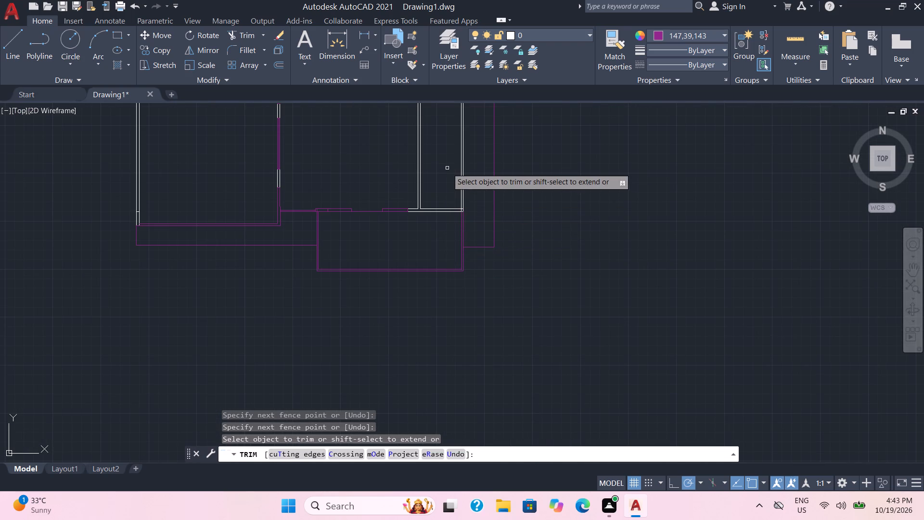
middle_drag(447, 168, 435, 236)
scroll(435, 236, down, 1)
scroll(435, 236, up, 1)
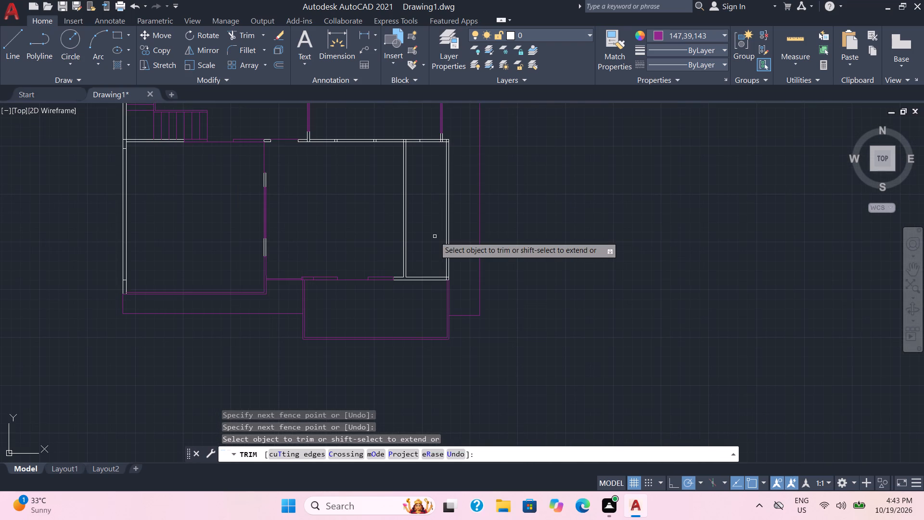
scroll(381, 191, up, 2)
middle_drag(366, 179, 475, 285)
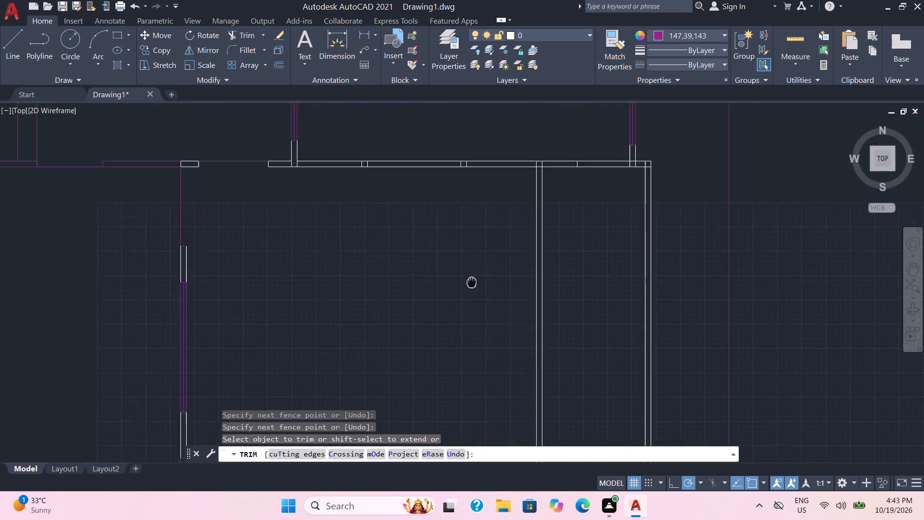
middle_drag(475, 285, 517, 324)
scroll(399, 222, up, 2)
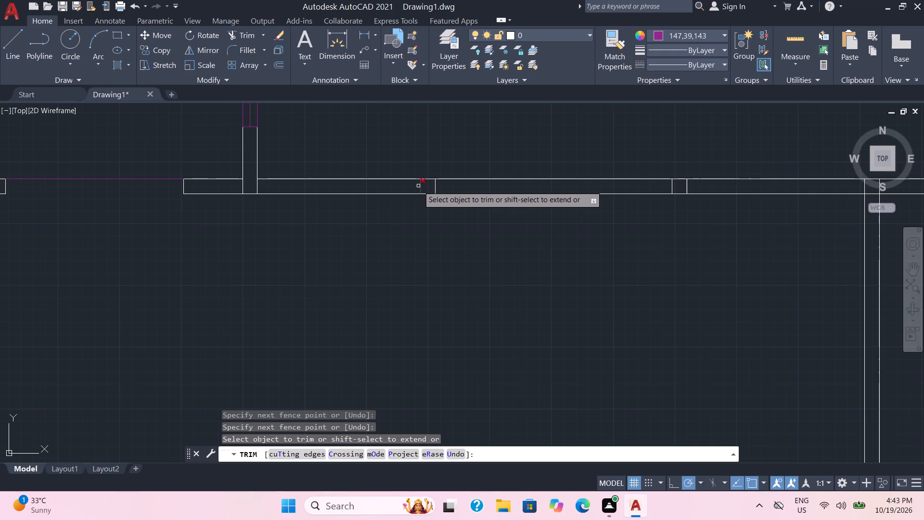
drag(418, 186, 447, 185)
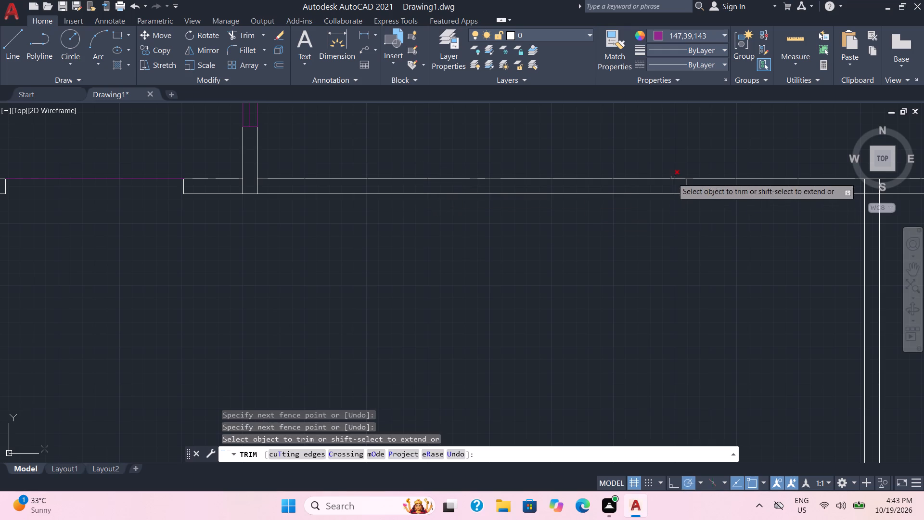
drag(666, 186, 695, 189)
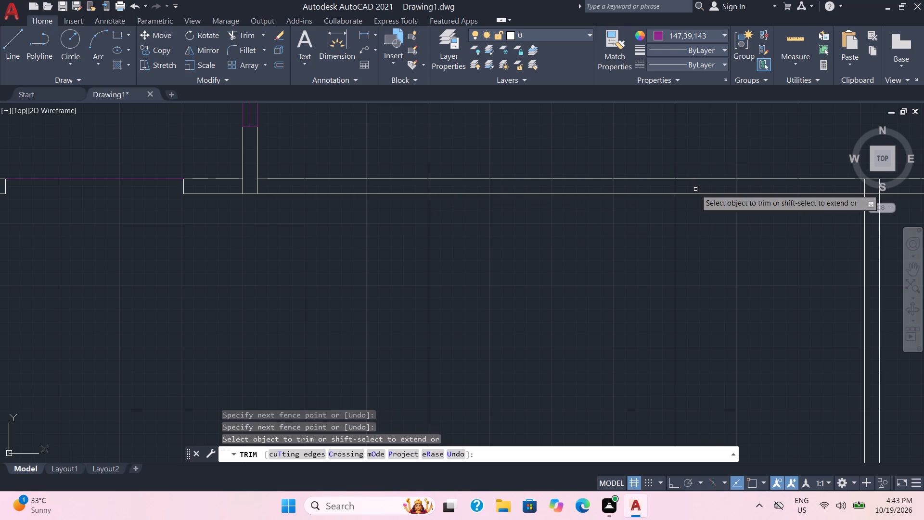
scroll(695, 189, down, 2)
middle_drag(690, 273, 547, 281)
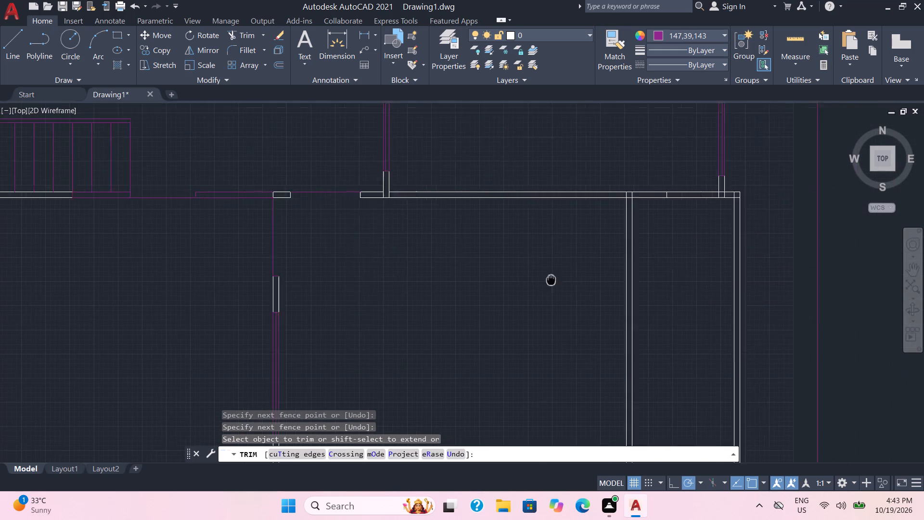
middle_drag(547, 281, 529, 286)
scroll(642, 201, up, 2)
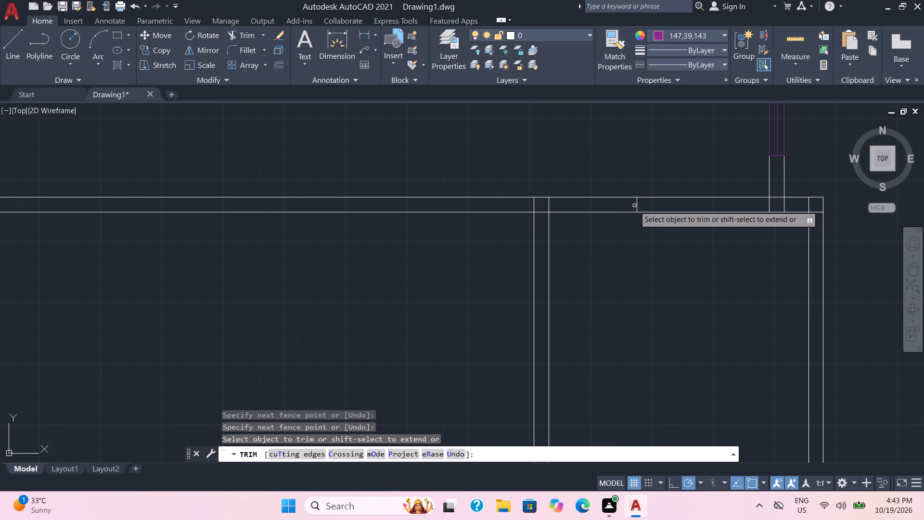
click(634, 206)
click(645, 205)
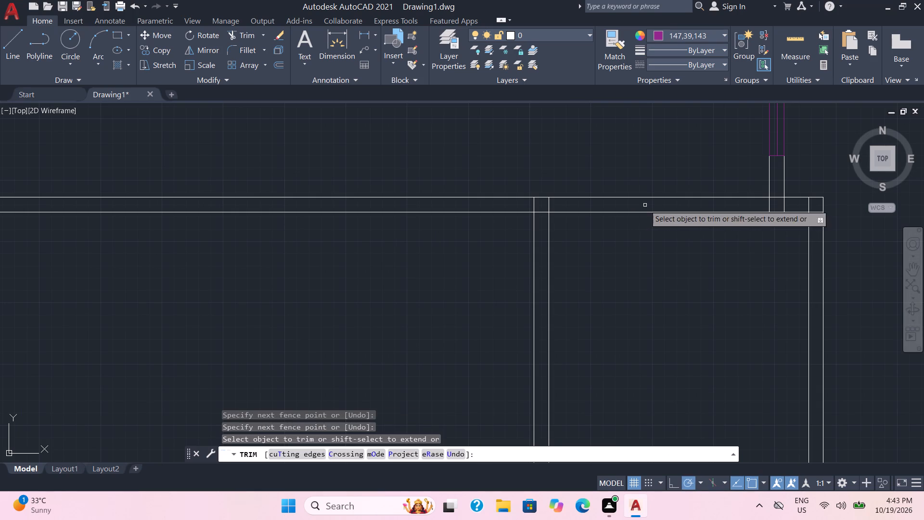
Trim the two vertical walls' lines inside the horizontal double wall, and its north line across the northern vertical wall's end.
drag(529, 207, 552, 205)
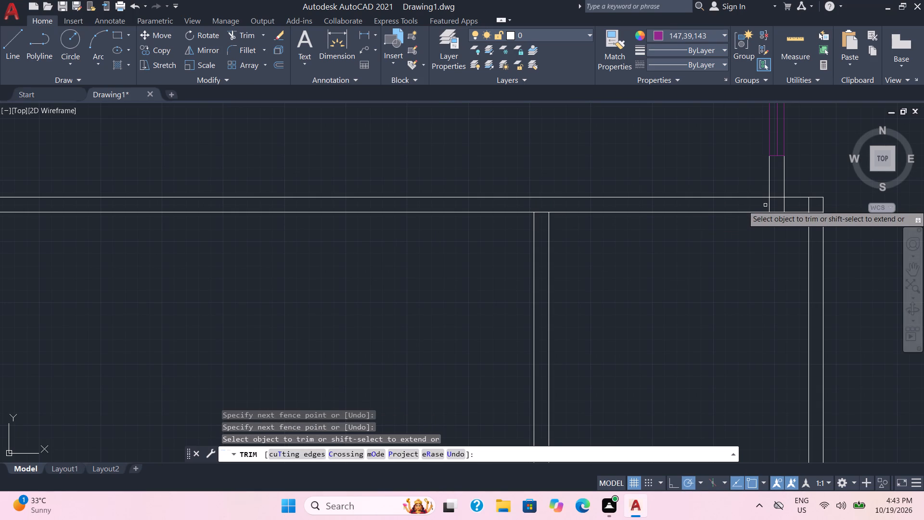
drag(765, 205, 796, 205)
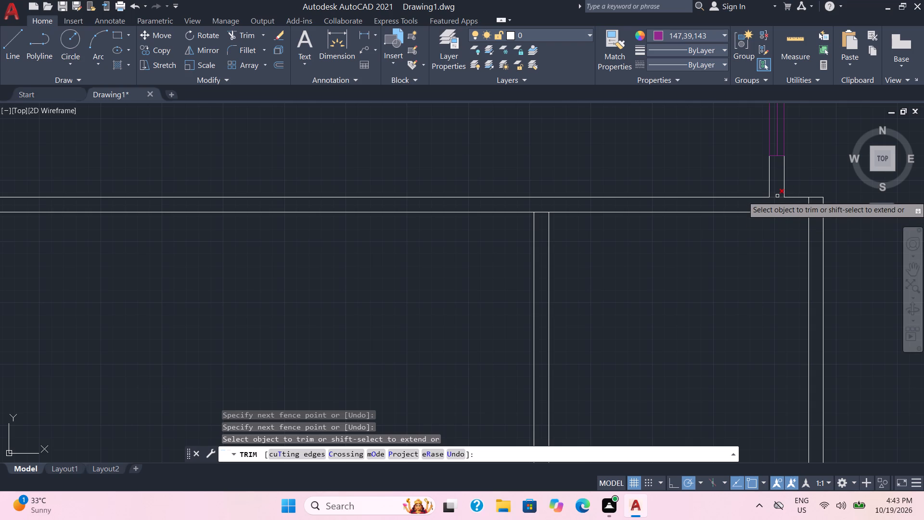
click(777, 196)
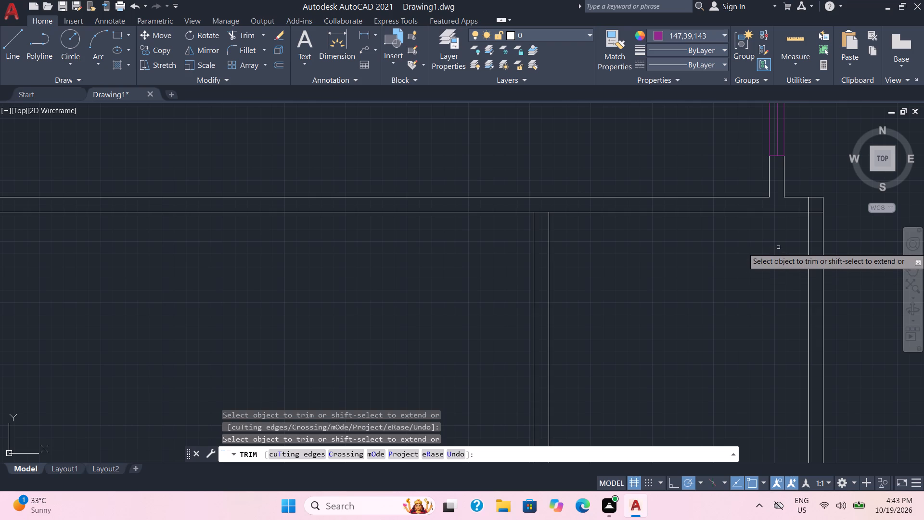
key(Escape)
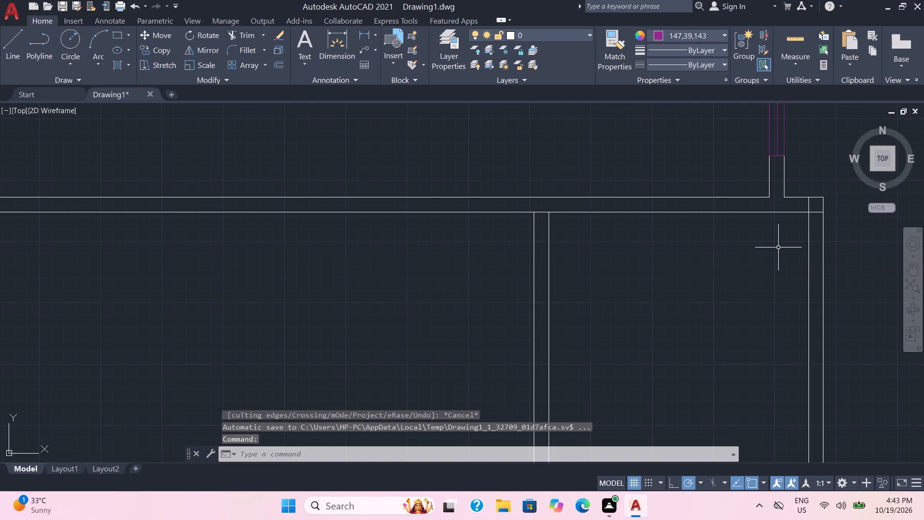
Offset the horizontal double wall's south line 2' to the south, across the southeast room.
key(o)
key(Return)
key(2)
key(Return)
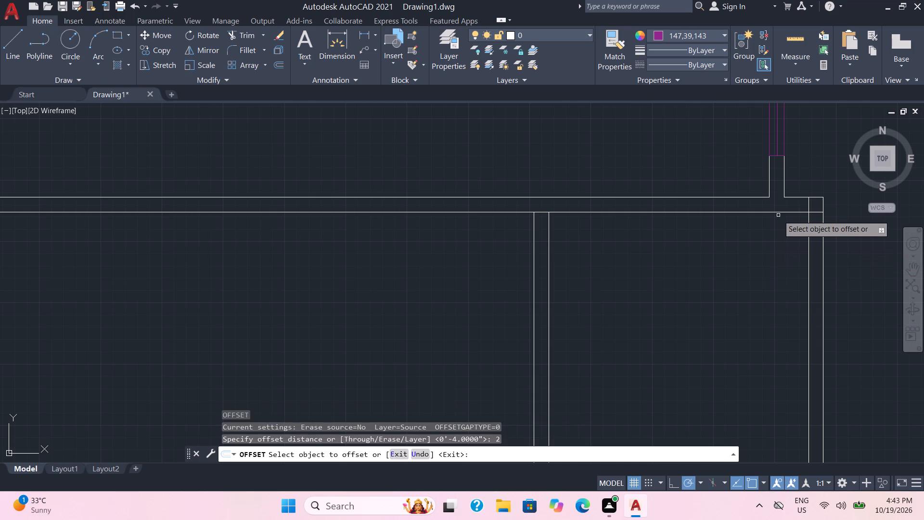
click(778, 213)
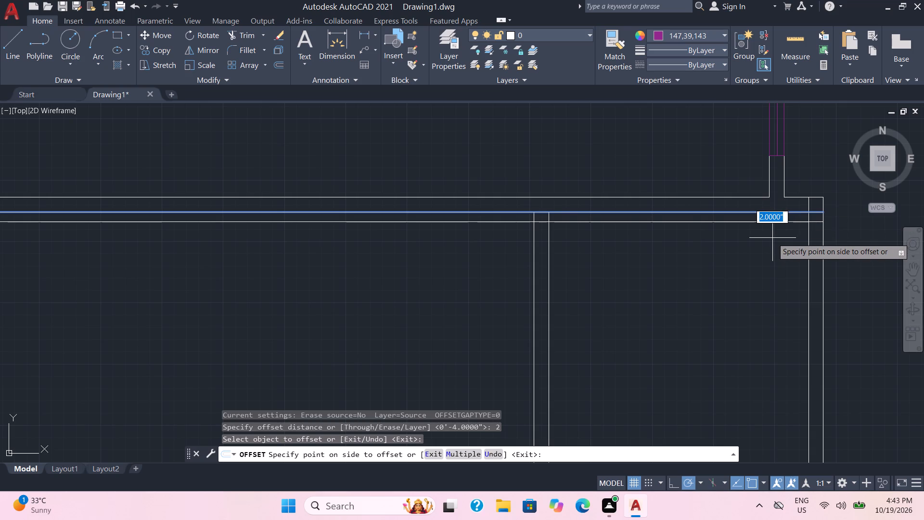
key(2)
key(apostrophe)
key(Return)
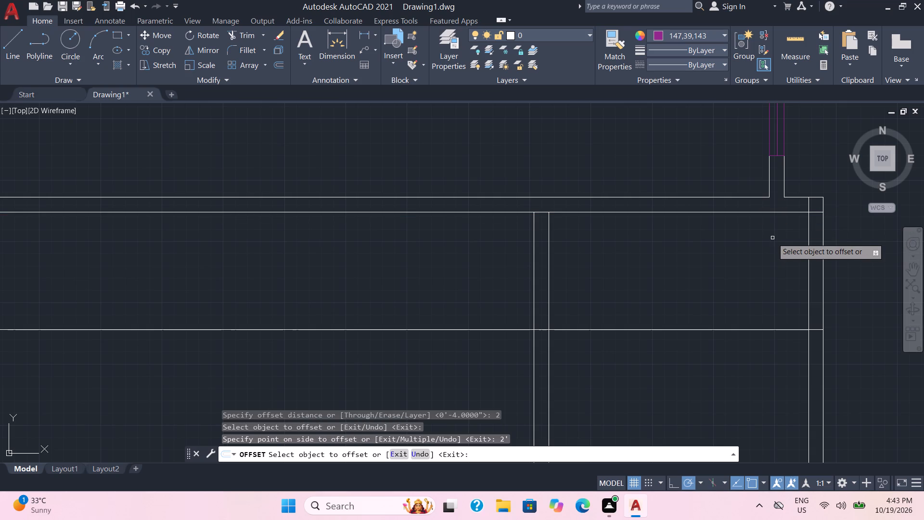
scroll(772, 238, down, 3)
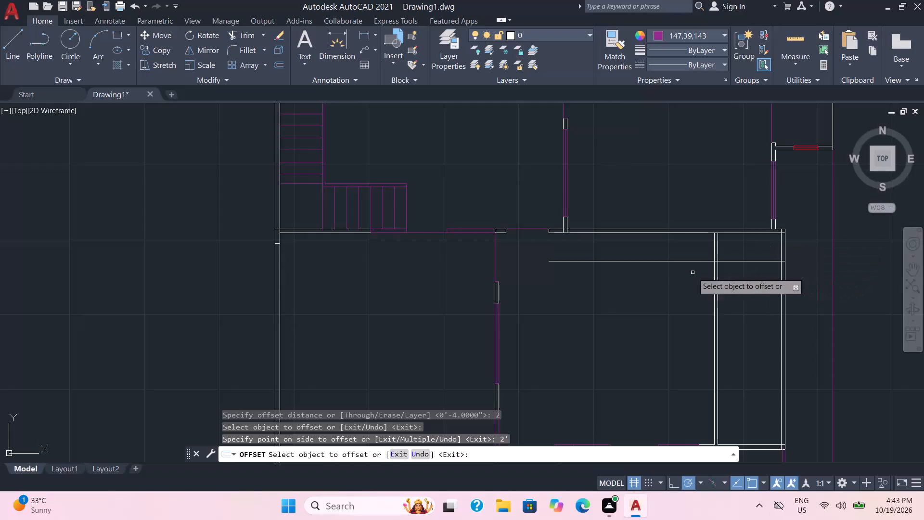
Trim the 2' offset line outside and across the narrow southeast room, leaving only its short pieces inside the west and east walls.
click(249, 37)
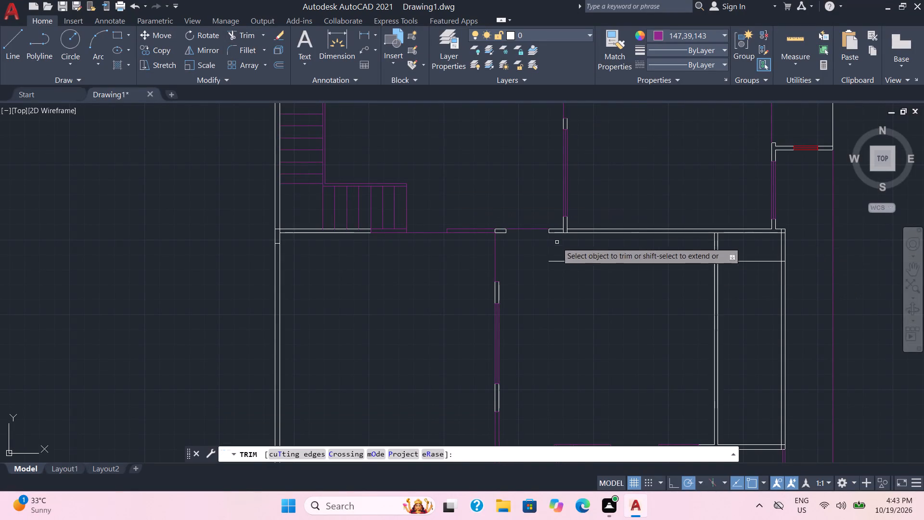
click(593, 262)
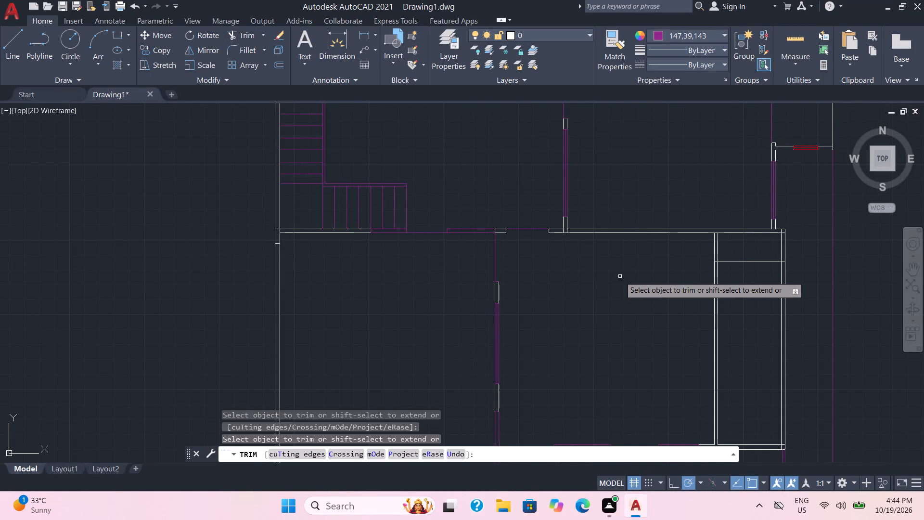
scroll(620, 276, up, 1)
middle_drag(619, 279, 361, 239)
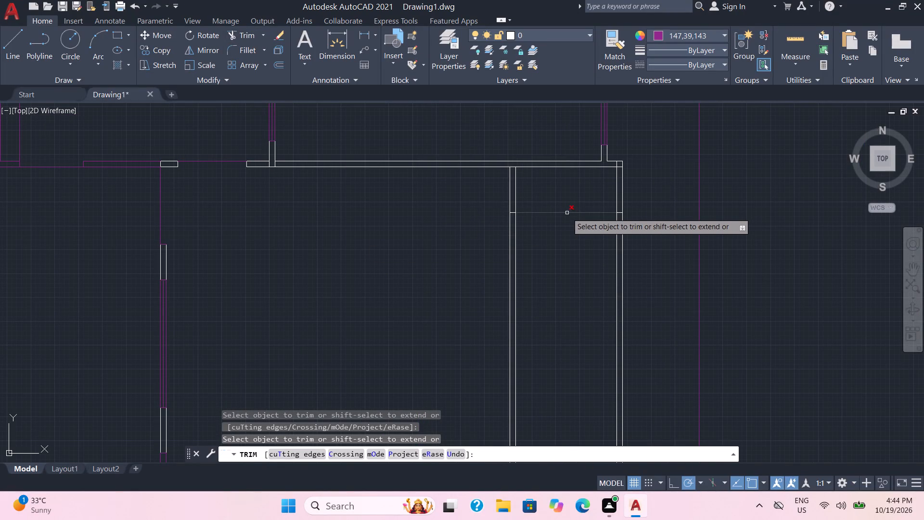
click(580, 213)
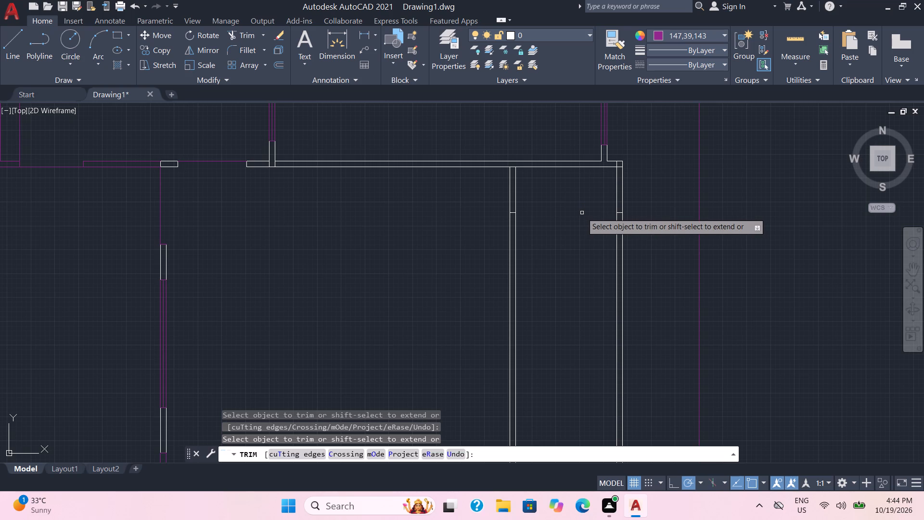
Trim the horizontal double wall's south line across the ends of the narrow room's west and east walls.
scroll(586, 210, up, 1)
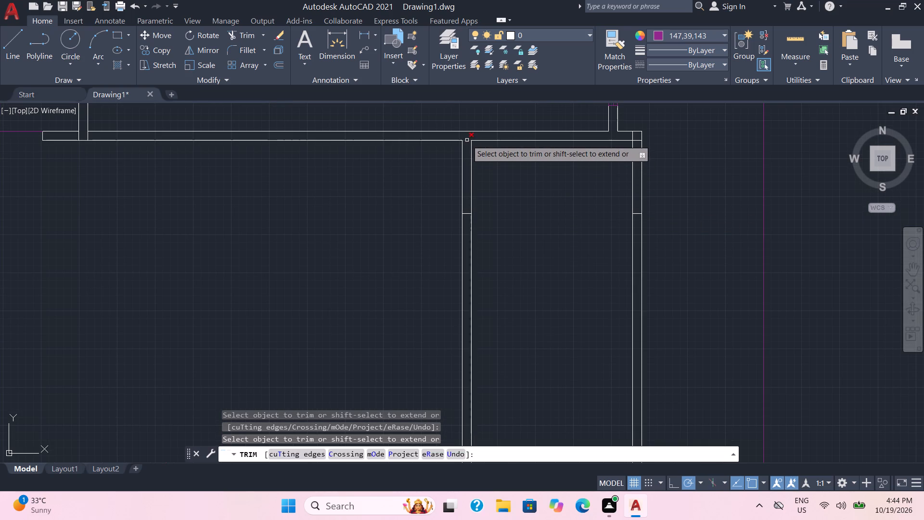
click(467, 140)
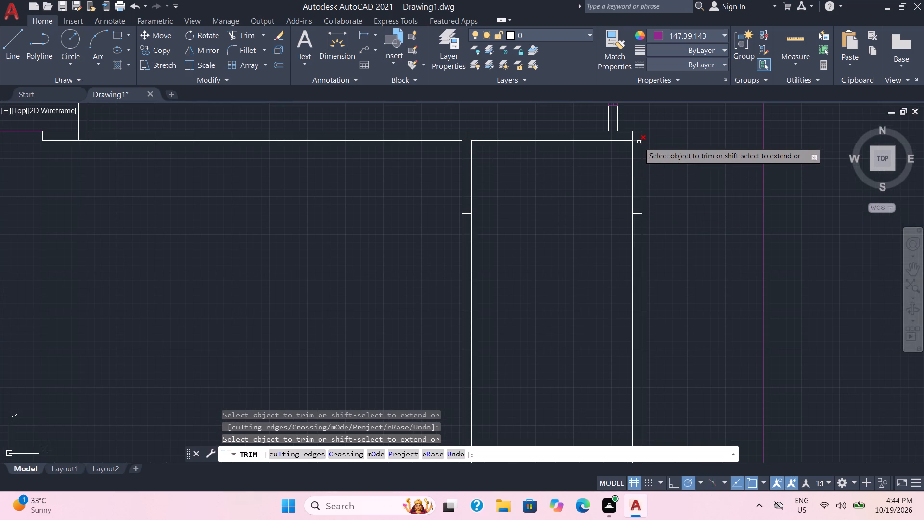
click(638, 142)
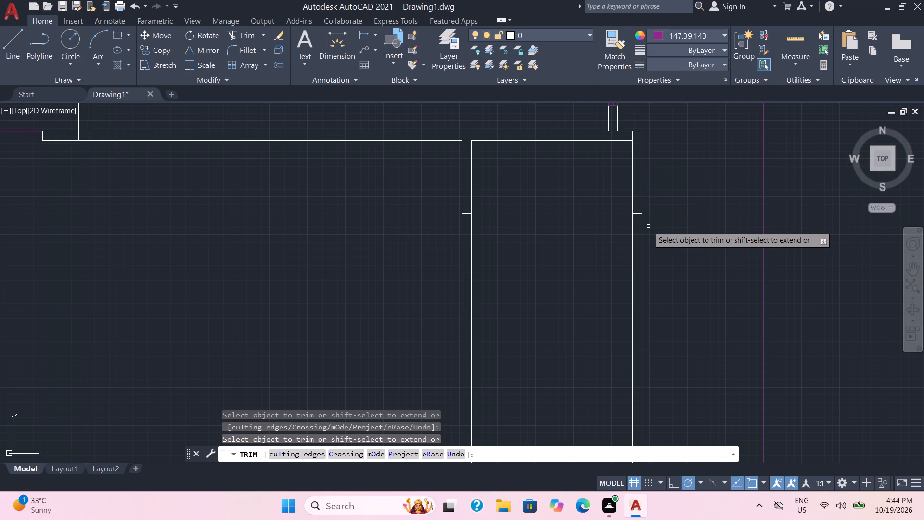
key(Escape)
Offset the short cross line in the narrow room's east wall 1' to the north.
key(o)
key(Return)
key(1)
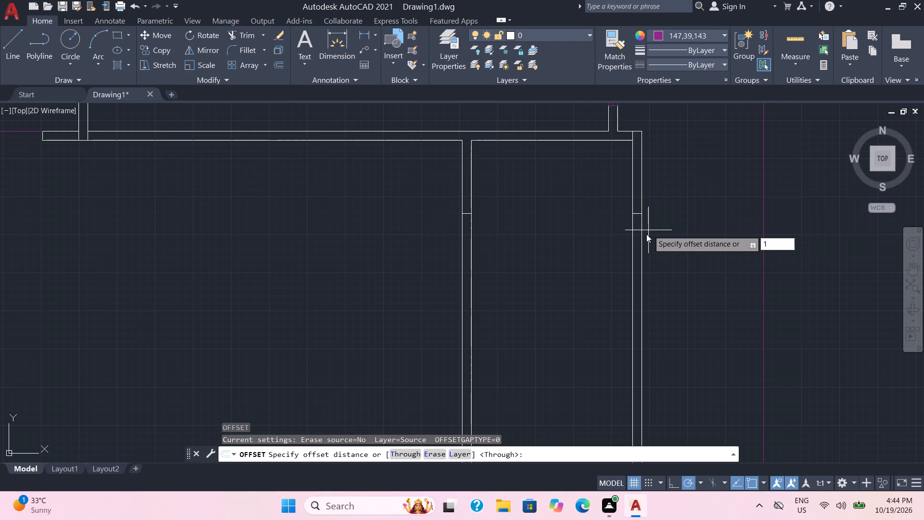
key(Return)
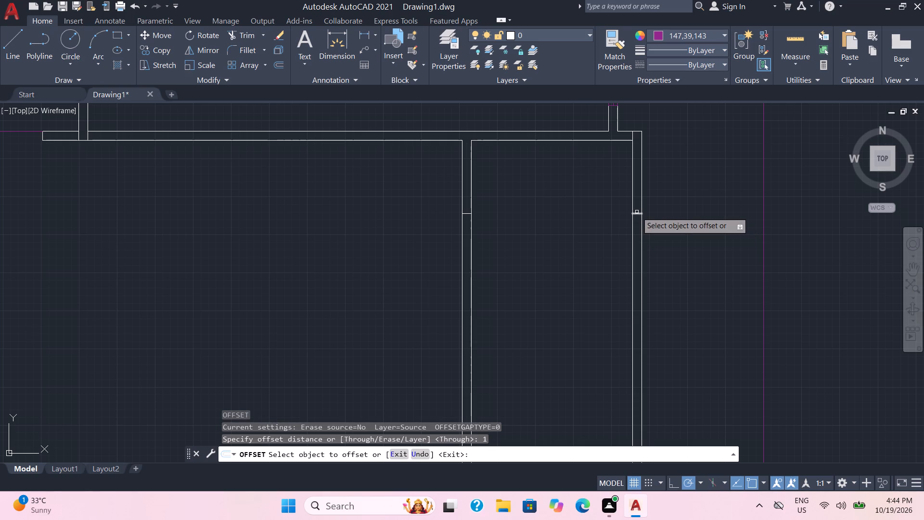
click(637, 212)
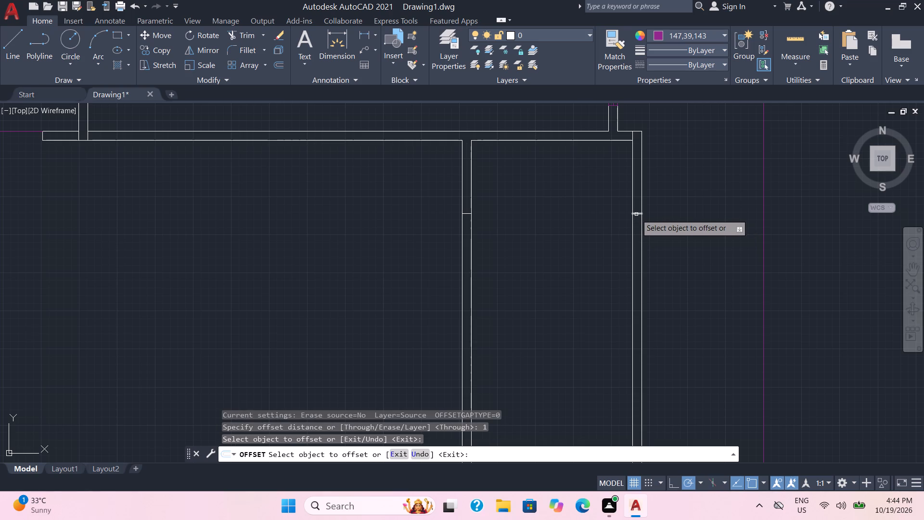
click(636, 214)
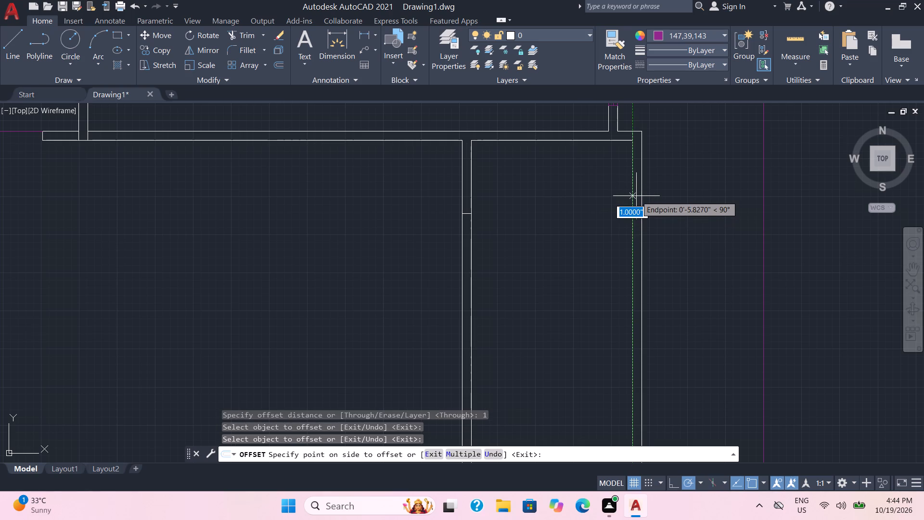
text(1')
key(Return)
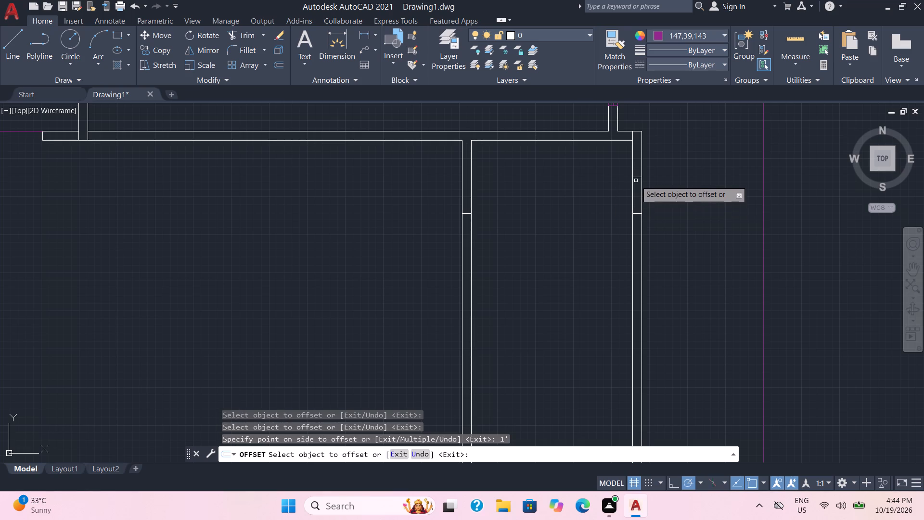
key(Escape)
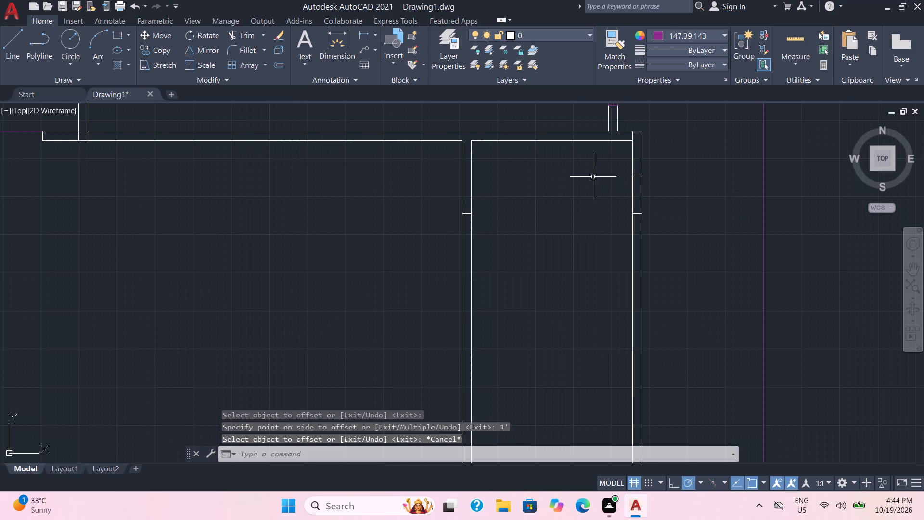
Trim away the original, more southerly cross line in the narrow room's east wall.
click(241, 33)
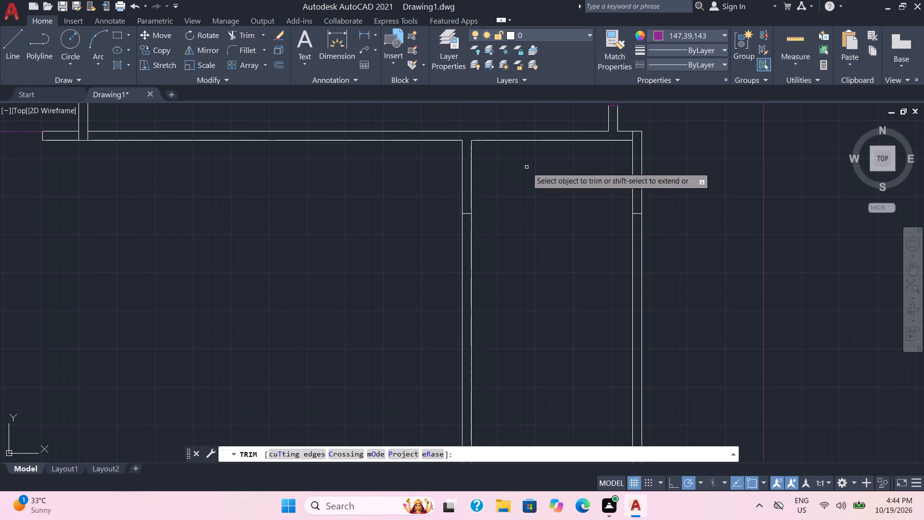
click(638, 213)
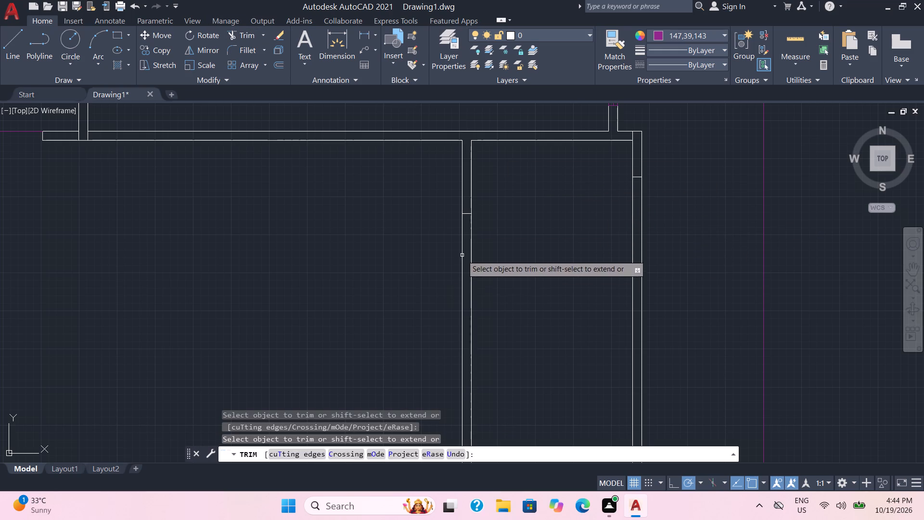
scroll(478, 250, down, 1)
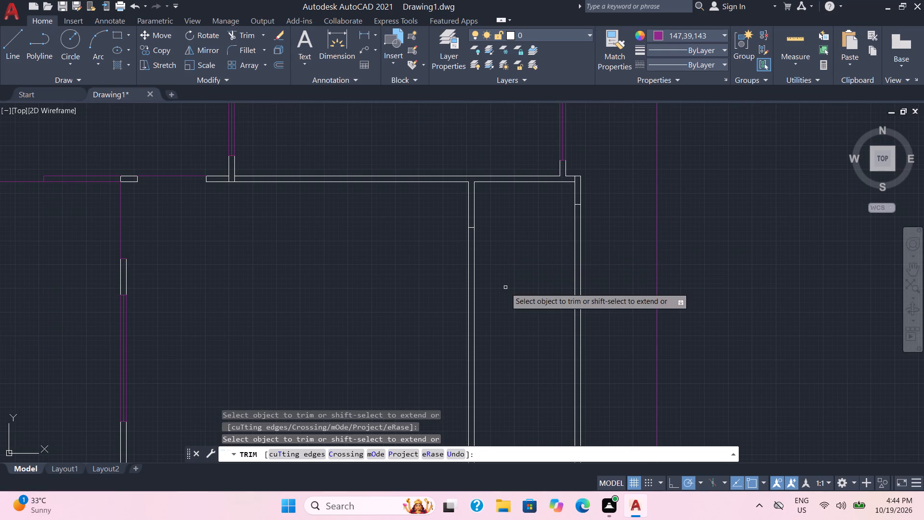
middle_drag(506, 288, 496, 240)
scroll(499, 186, down, 1)
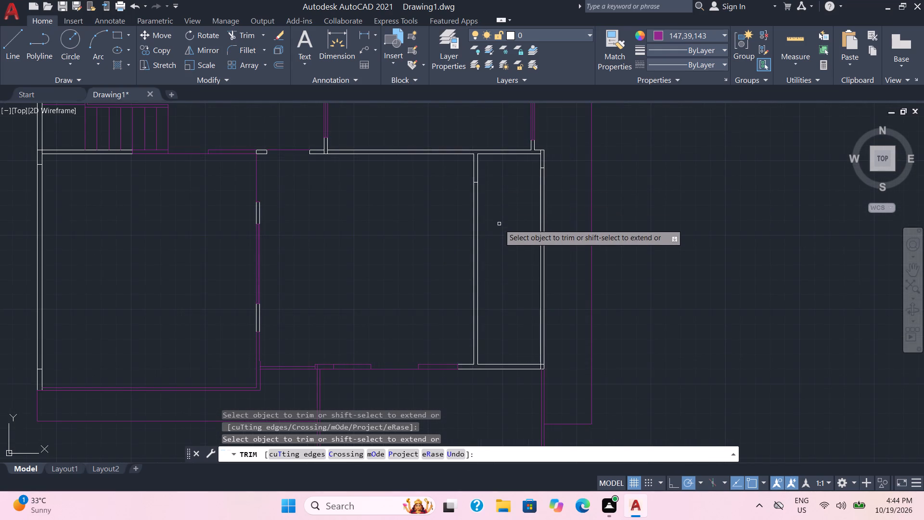
scroll(499, 229, up, 1)
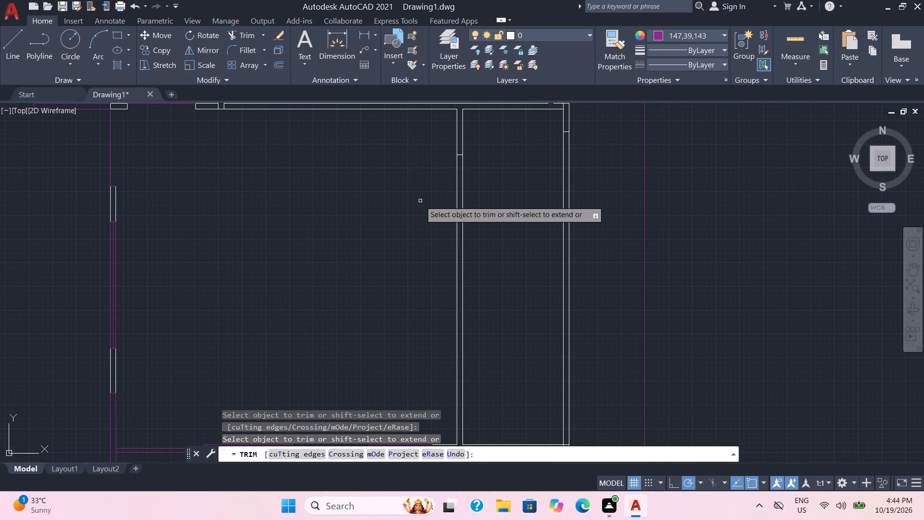
key(Escape)
Offset the short cross line in the narrow room's west wall 3' to the south.
key(o)
key(Return)
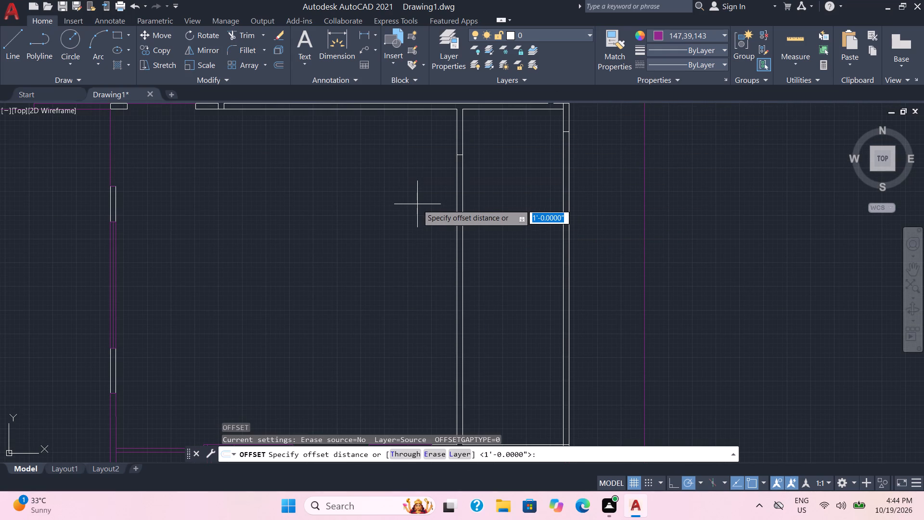
text(3')
key(Return)
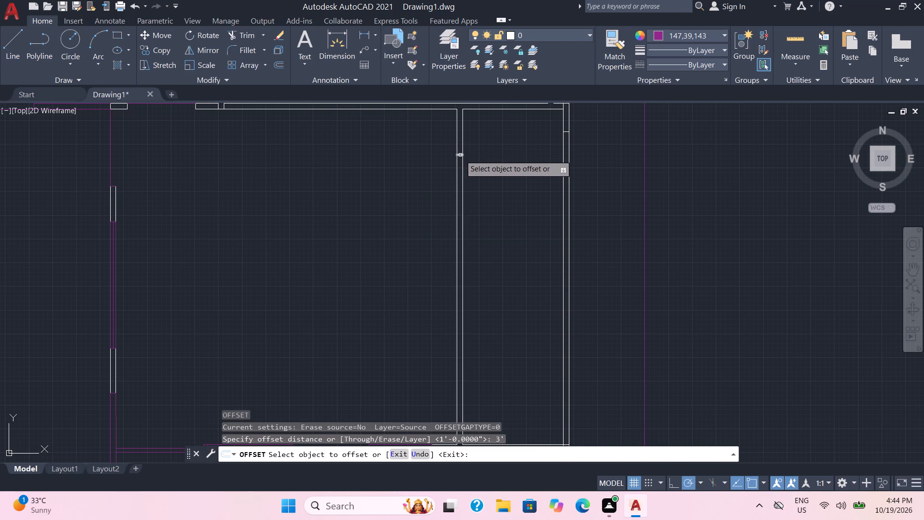
click(460, 155)
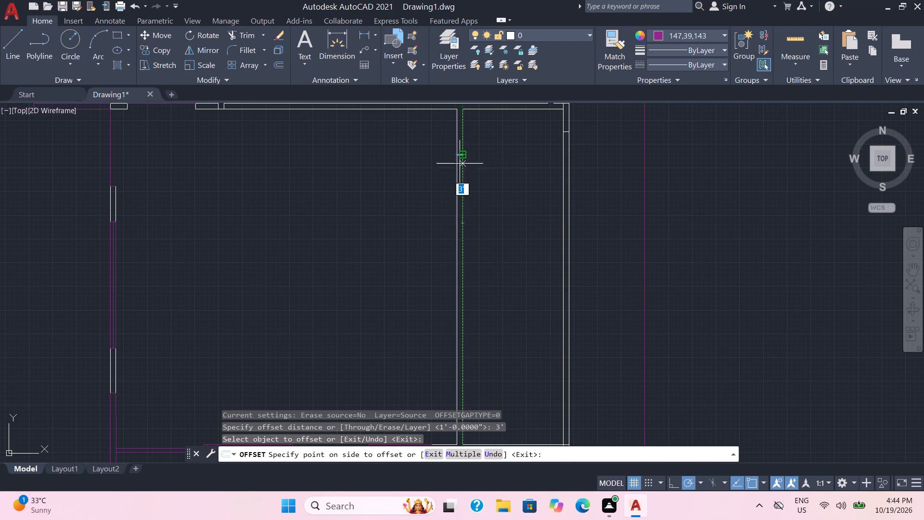
click(458, 202)
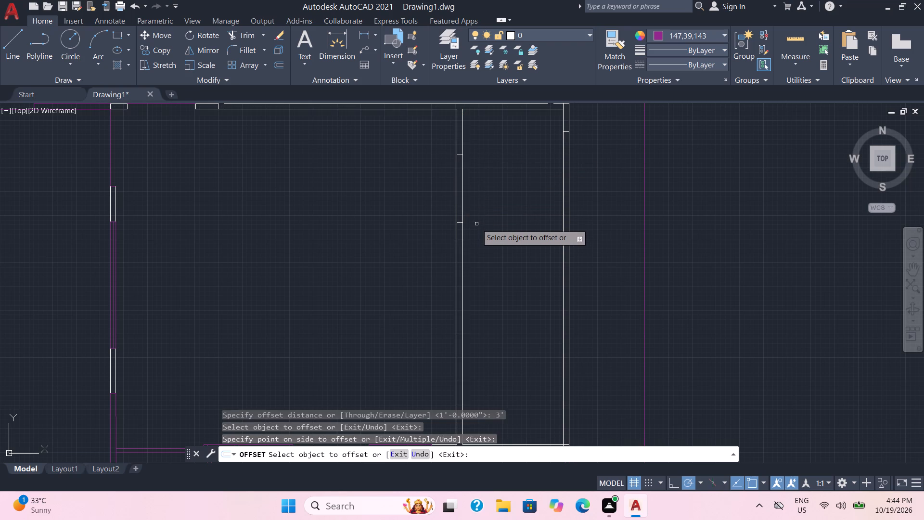
Offset the lower cross line in the narrow room's west wall another 3" to the south.
scroll(476, 224, up, 2)
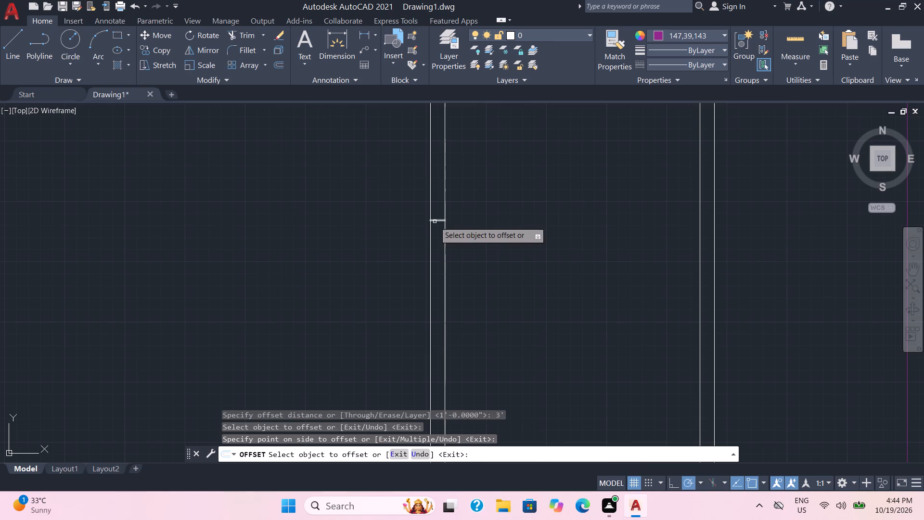
click(434, 220)
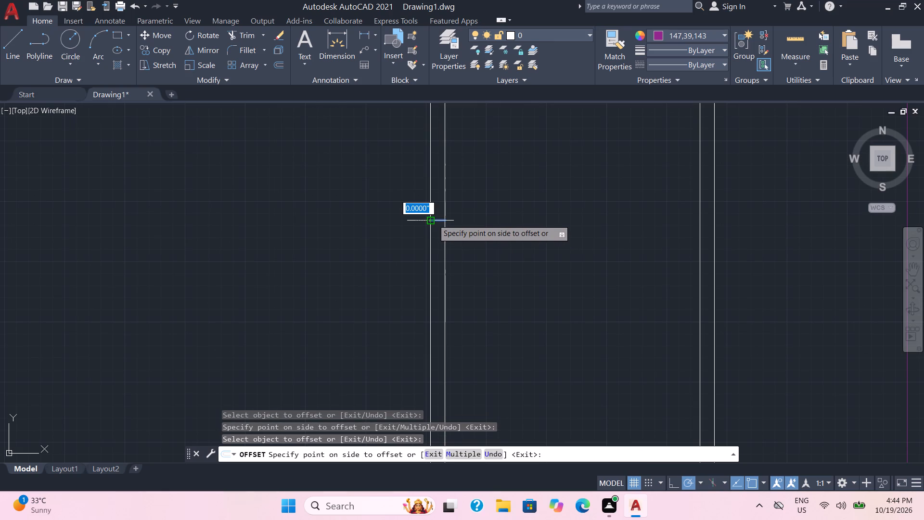
key(3)
key(Return)
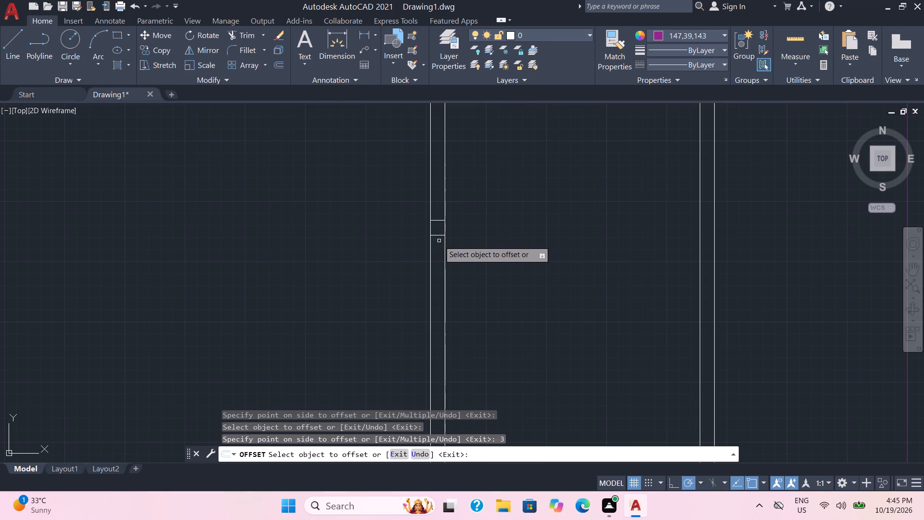
key(Escape)
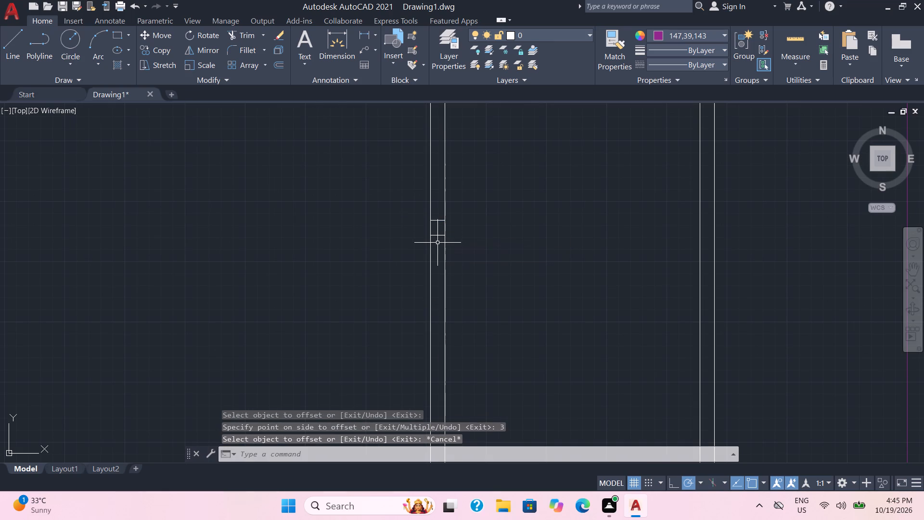
Trim both west wall lines between the upper two cross lines to open the 3' doorway into the narrow room.
text(tr)
key(Return)
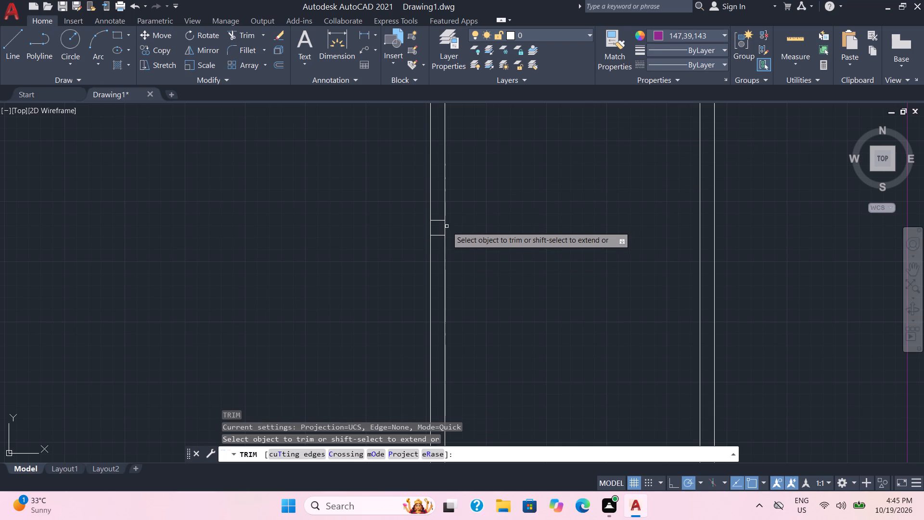
scroll(447, 196, down, 2)
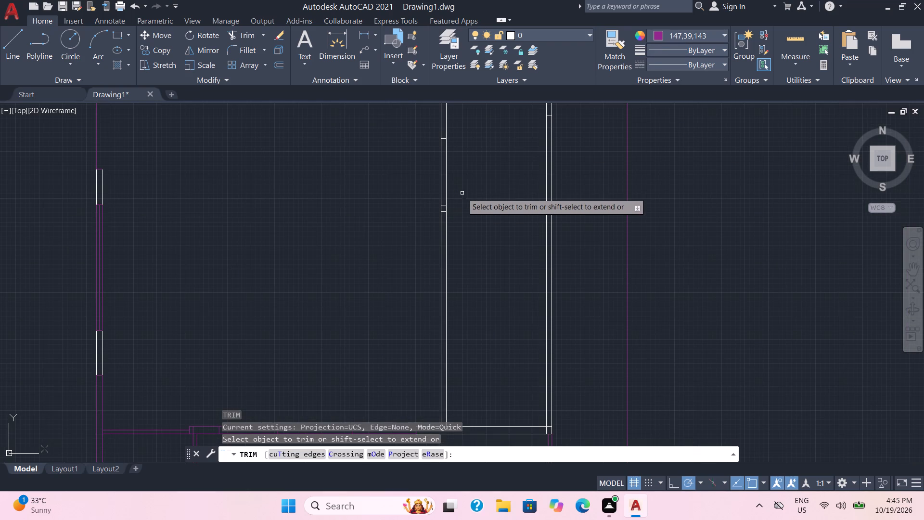
drag(462, 189, 420, 174)
scroll(493, 181, up, 1)
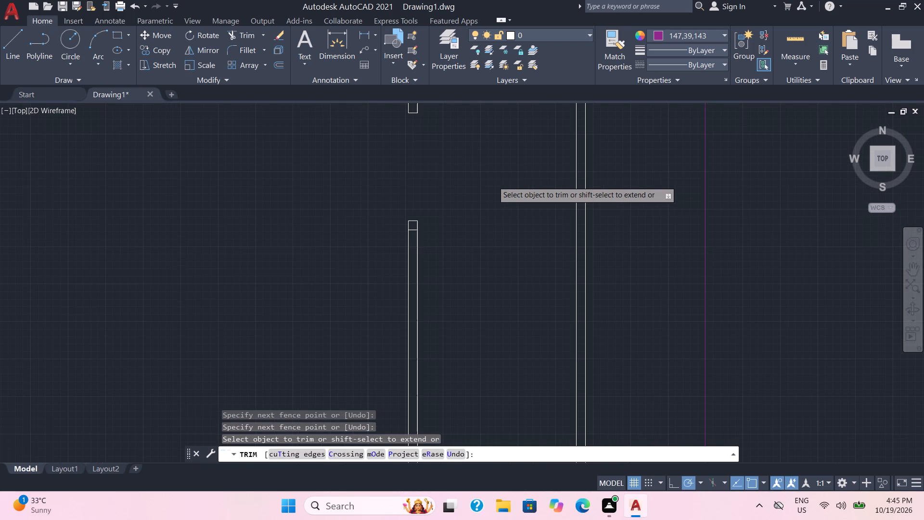
Extend the lowest cross line below the doorway east to the narrow room's east wall, and trim its piece inside the west wall.
scroll(480, 191, up, 2)
scroll(411, 243, down, 2)
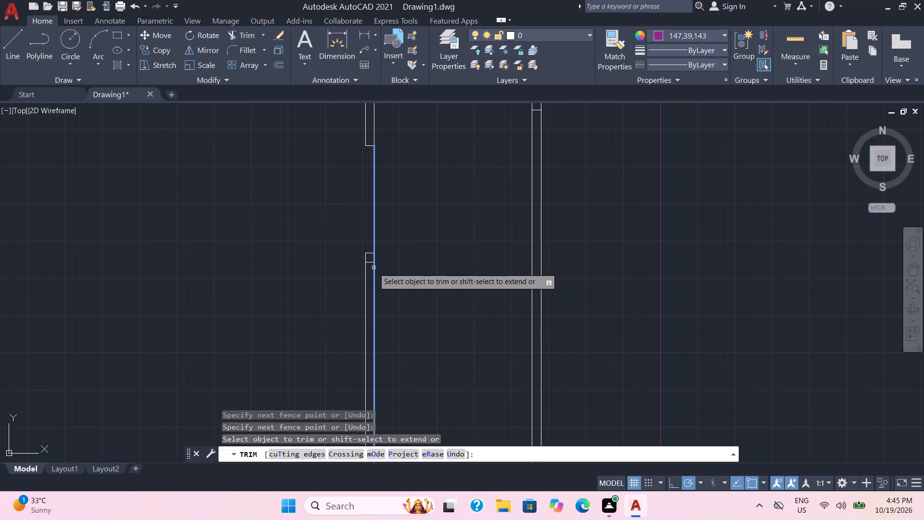
shift+scroll(373, 268, up, 1)
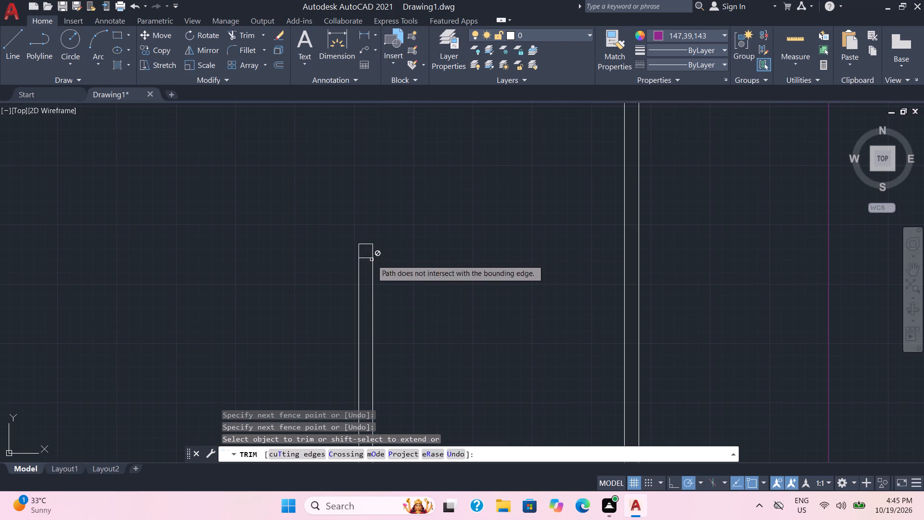
shift+click(369, 258)
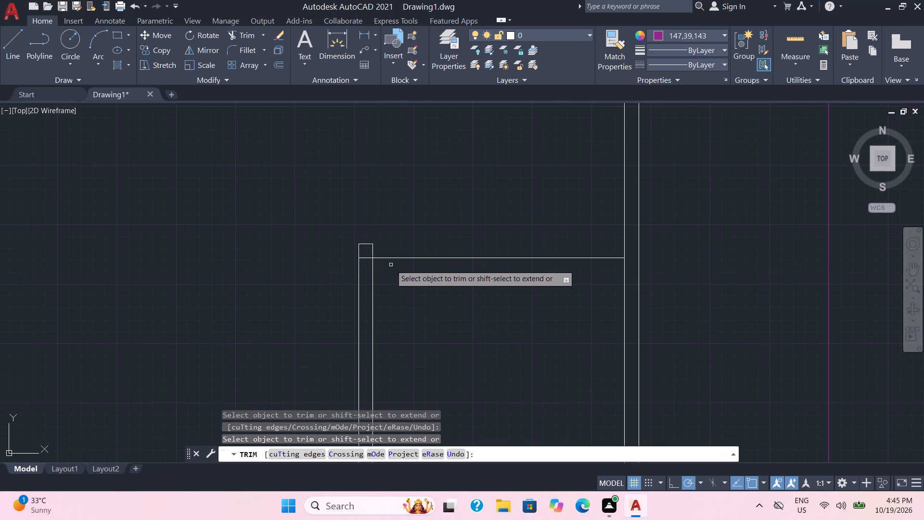
click(367, 258)
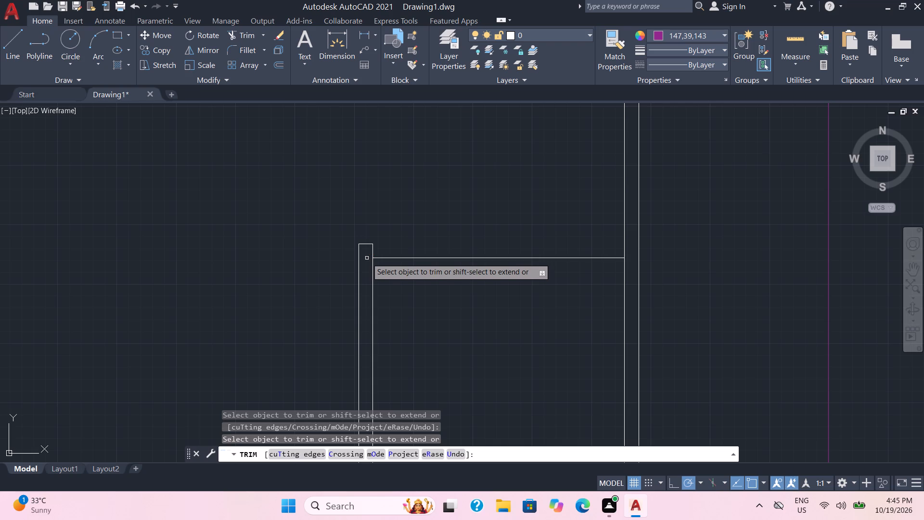
key(Escape)
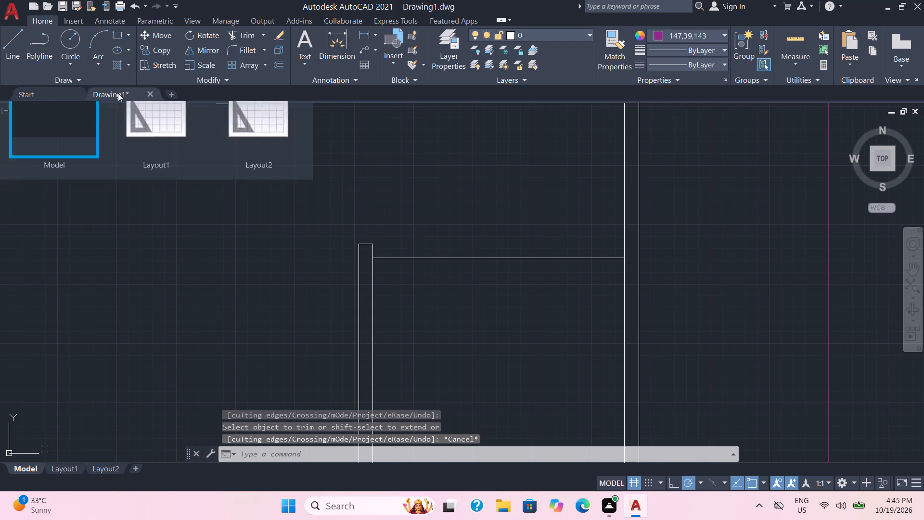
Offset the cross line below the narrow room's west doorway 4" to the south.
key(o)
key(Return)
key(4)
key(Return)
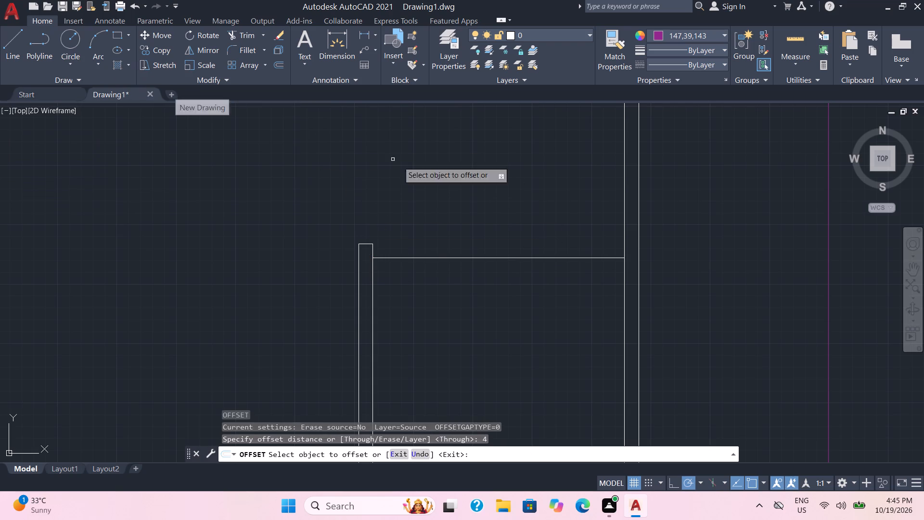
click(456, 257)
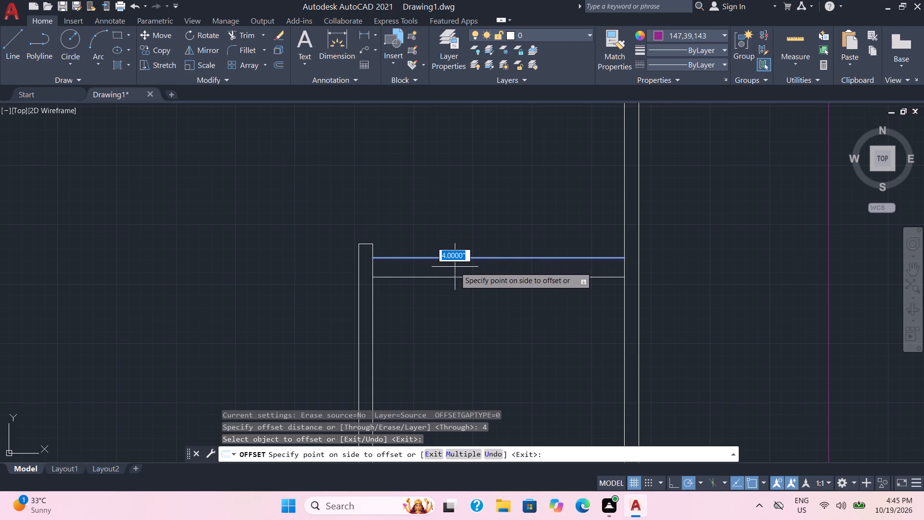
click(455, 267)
Offset the cross wall's upper line 3" to the south to give the wall its thickness.
scroll(455, 267, down, 1)
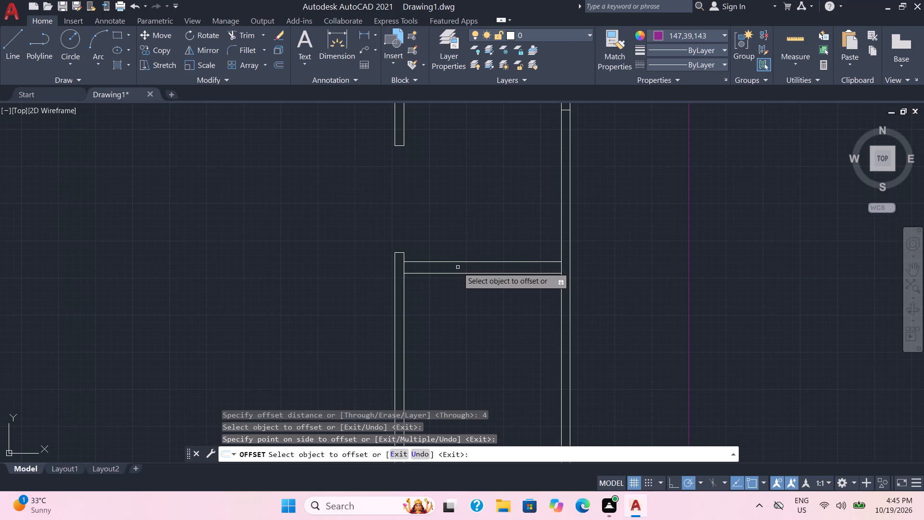
click(462, 261)
key(3)
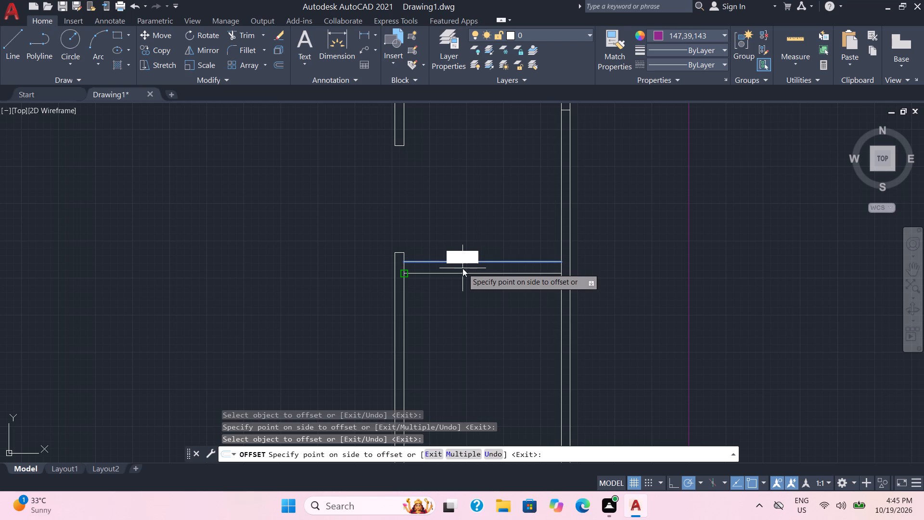
key(Return)
scroll(462, 268, up, 2)
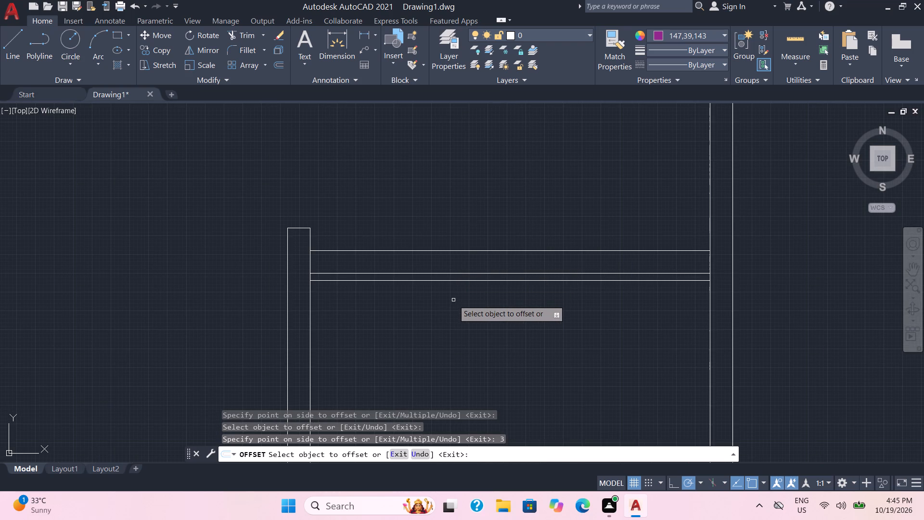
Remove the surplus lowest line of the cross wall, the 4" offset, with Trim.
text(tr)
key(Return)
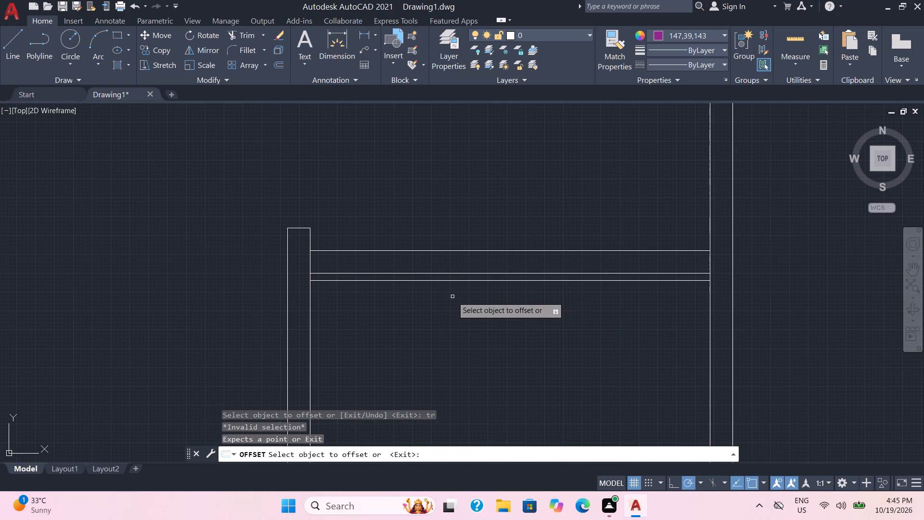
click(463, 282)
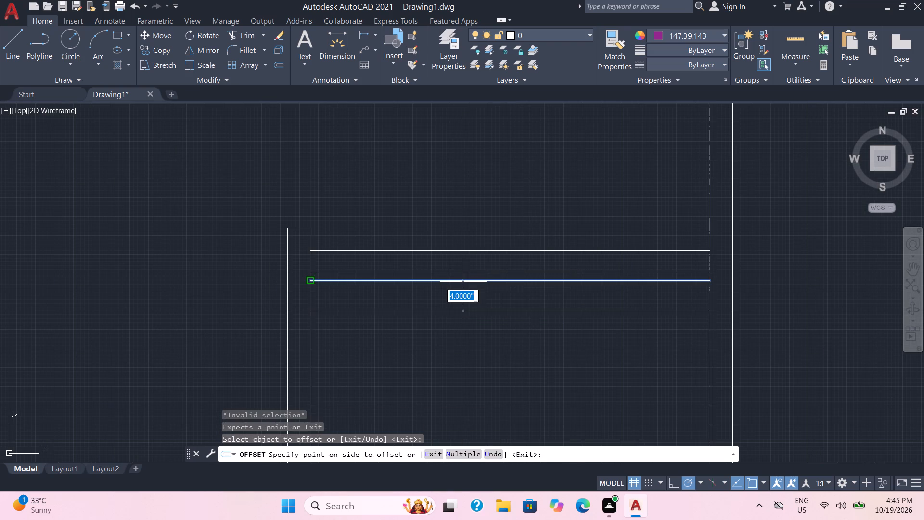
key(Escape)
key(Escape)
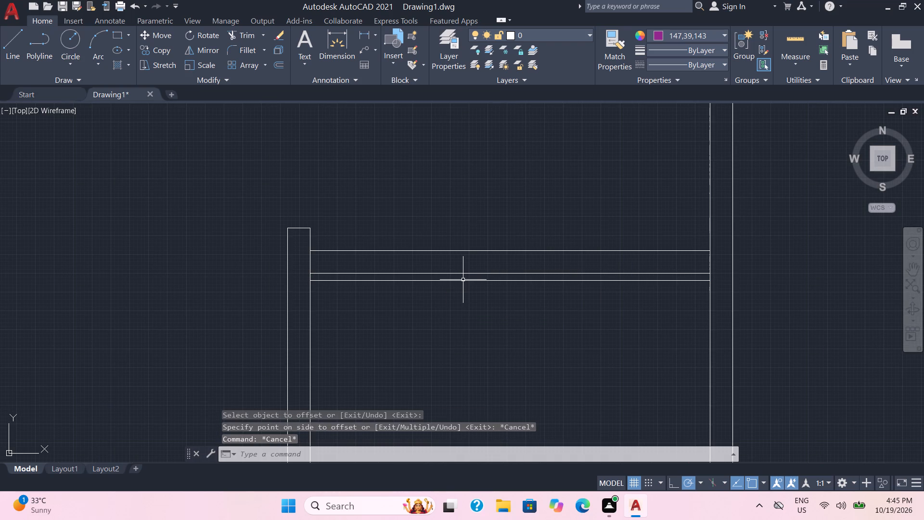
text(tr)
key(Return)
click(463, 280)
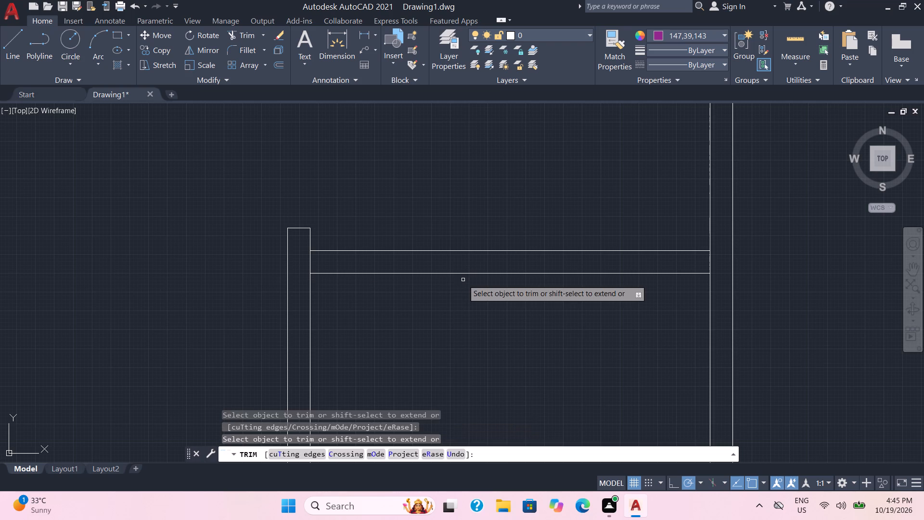
Offset the inner line of the narrow room's west wall 3" to the east at the cross wall.
scroll(463, 280, down, 1)
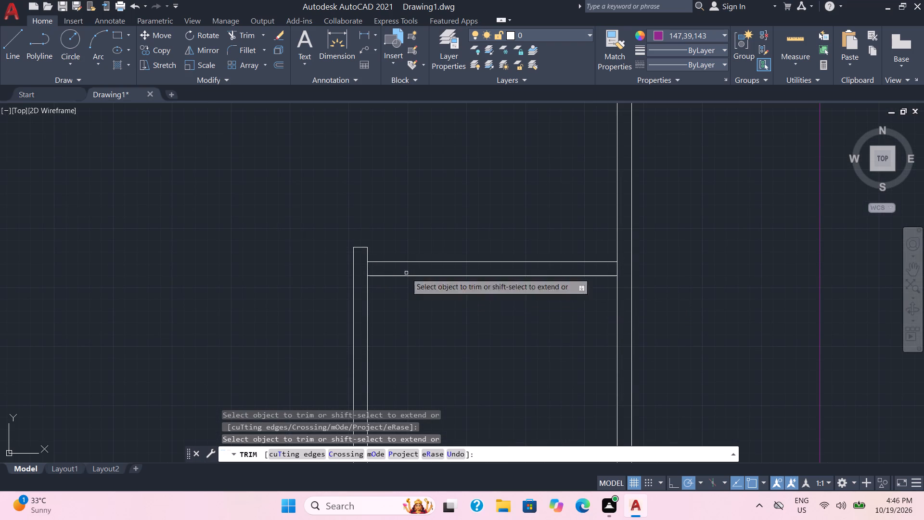
click(8, 48)
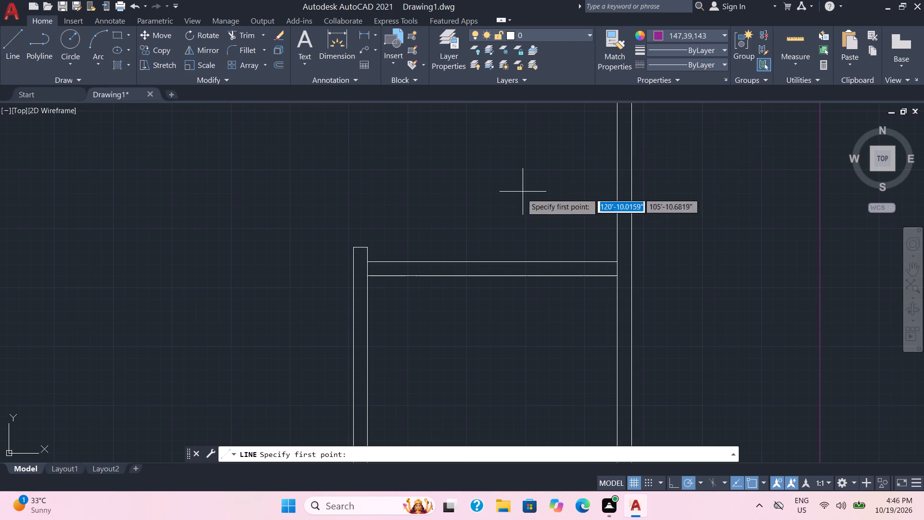
key(Escape)
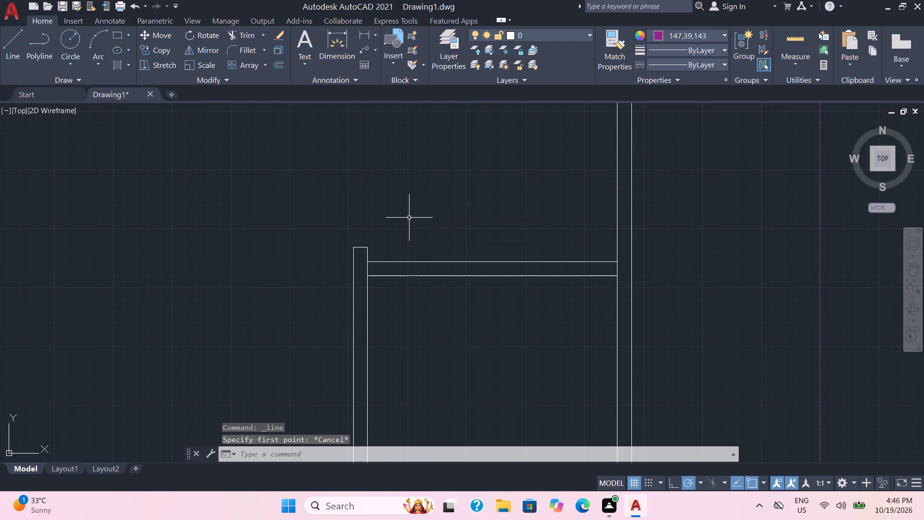
key(o)
key(Return)
key(3)
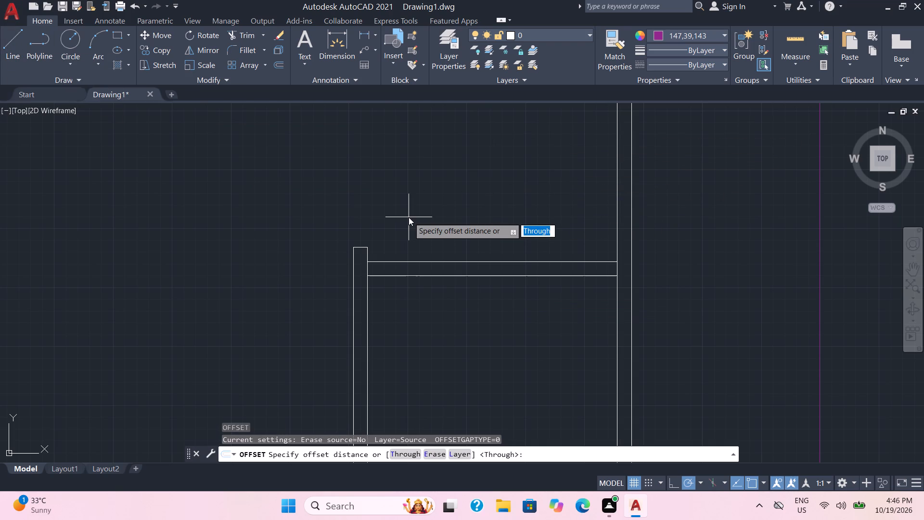
key(Return)
click(368, 255)
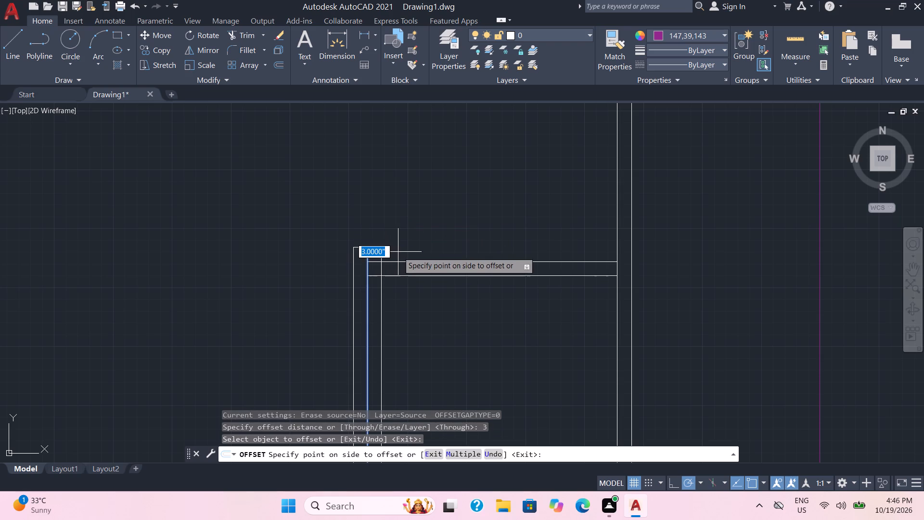
click(399, 251)
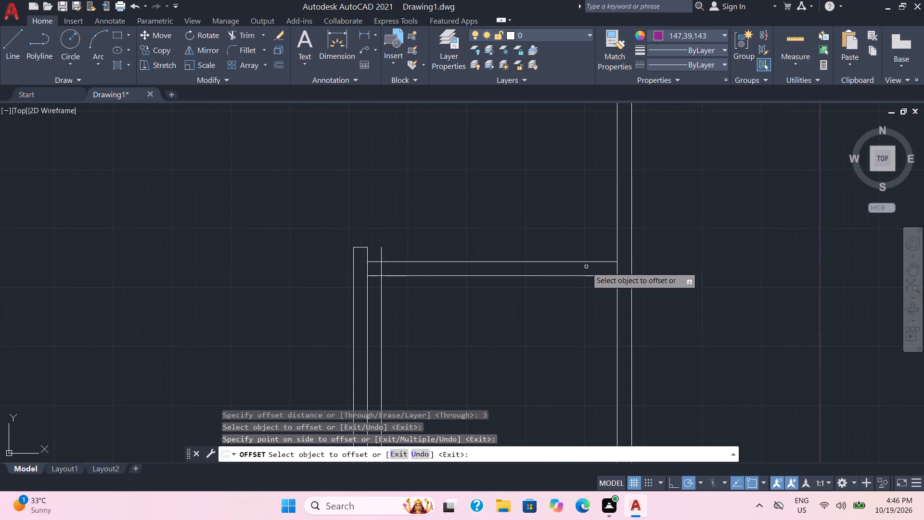
Offset the new vertical line 3' to the east across the cross wall.
click(383, 268)
text(3')
key(Return)
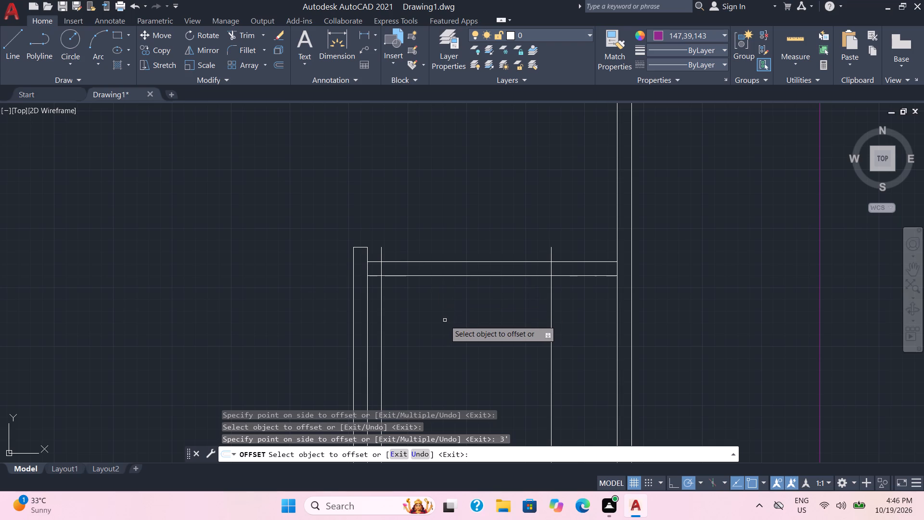
key(Escape)
Trim the cross wall between the two vertical lines to open the 3' doorway, clearing the line ends beyond the wall and the west wall junction.
text(tr)
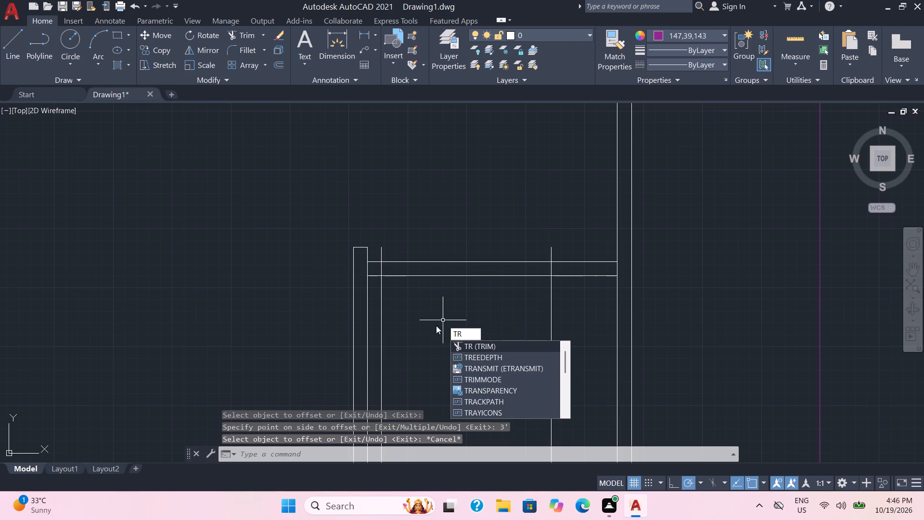
key(Return)
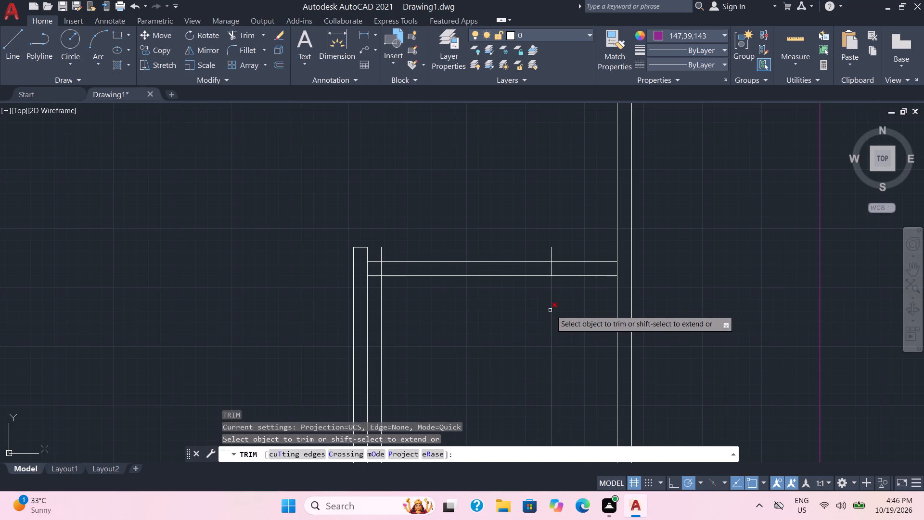
click(551, 310)
drag(527, 283, 554, 256)
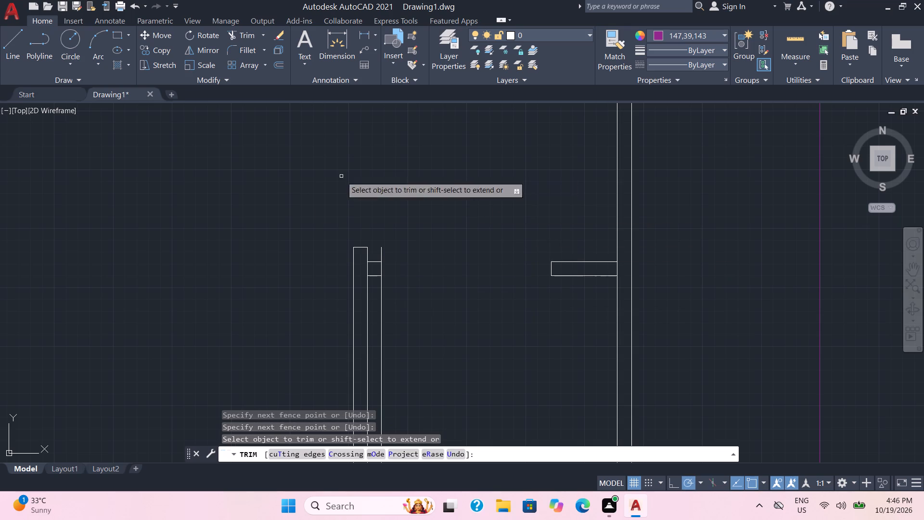
click(381, 254)
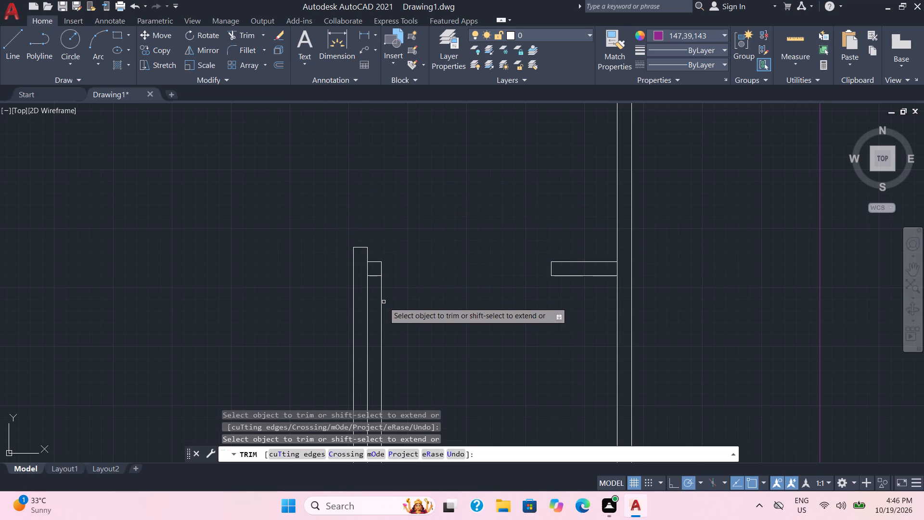
click(383, 303)
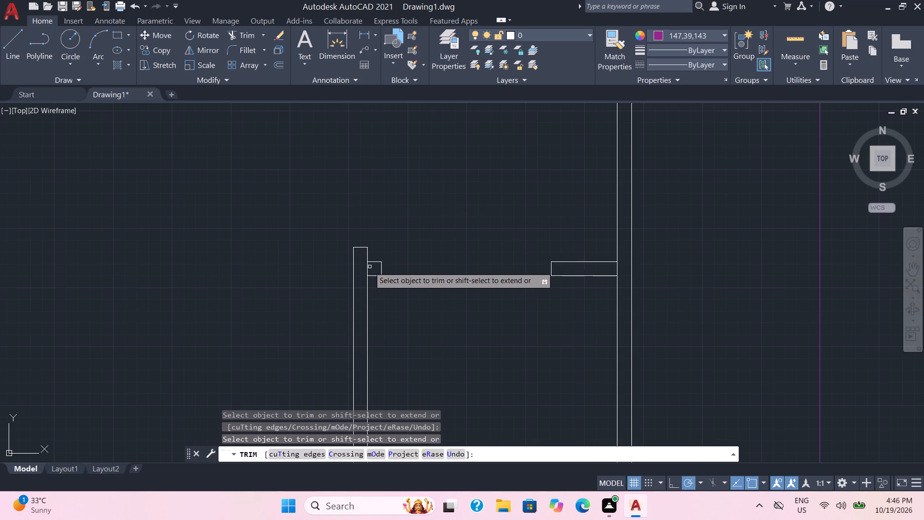
click(367, 270)
Draw a line across the cross wall's doorway along its north face, from jamb to jamb.
scroll(437, 291, down, 1)
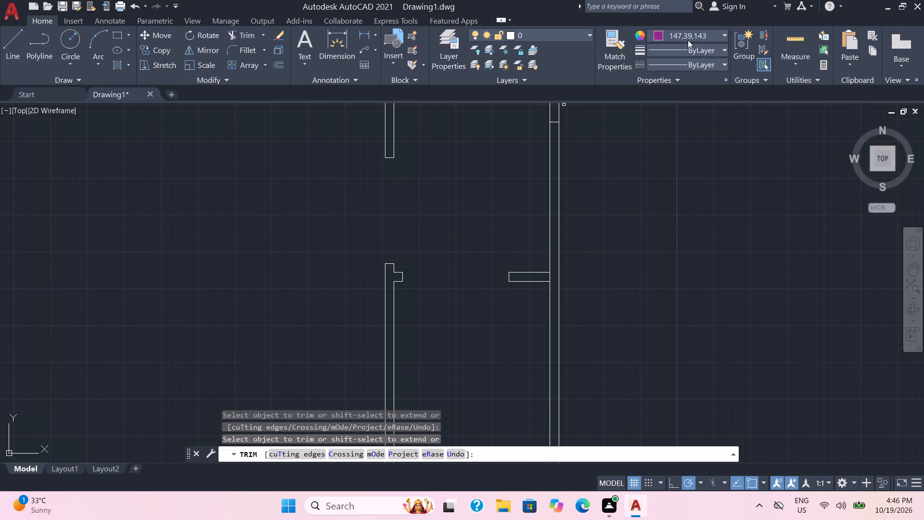
click(10, 42)
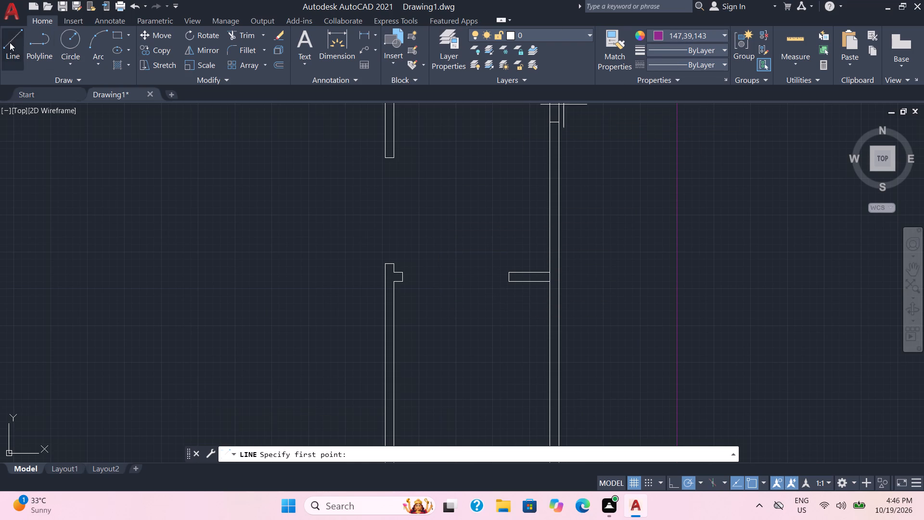
click(403, 271)
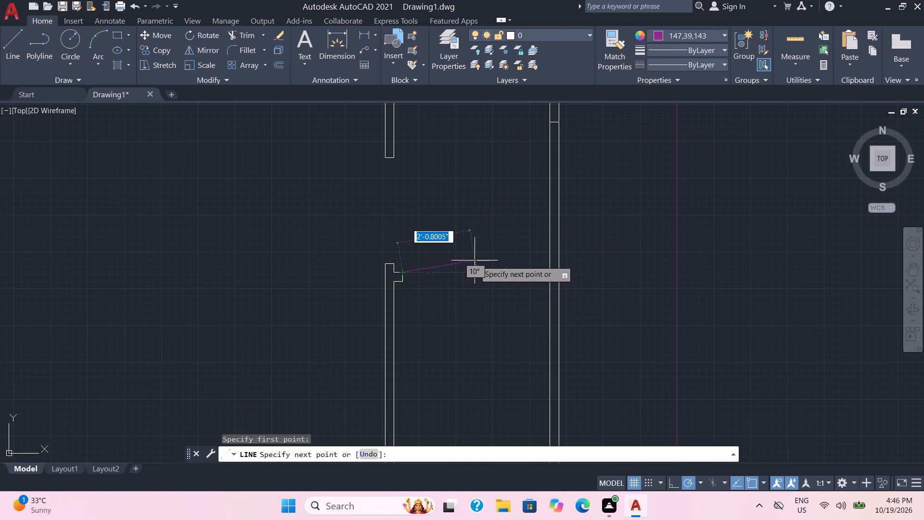
click(512, 272)
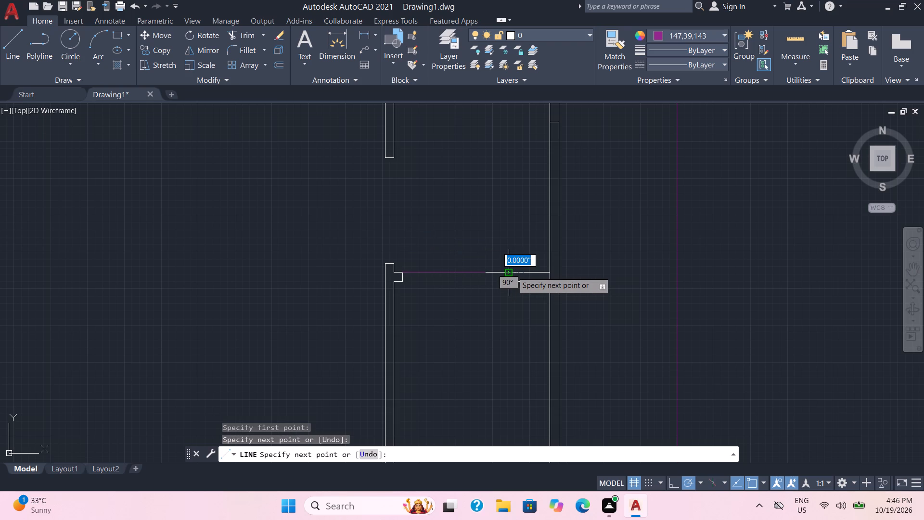
key(Escape)
Set the current colour to orange 242,103,34 and outline the west wall's doorway with a closed rectangle of lines between its jambs.
click(671, 37)
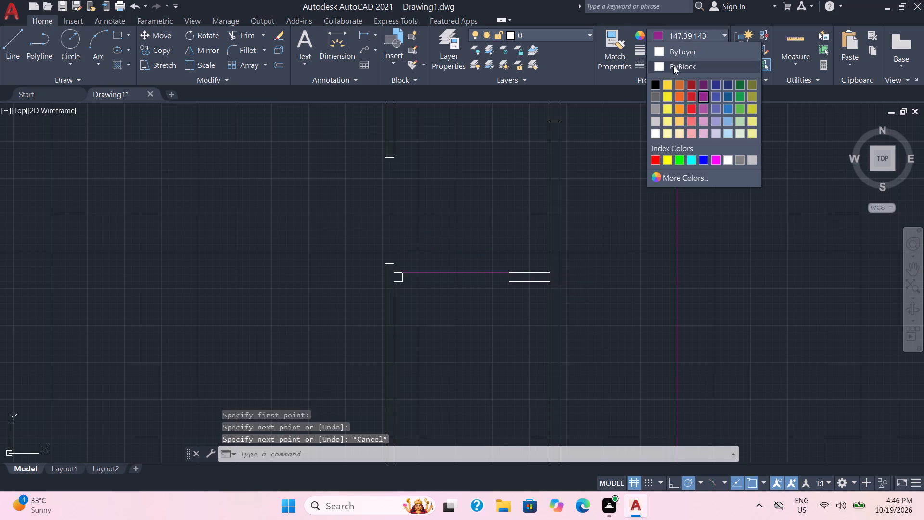
click(680, 95)
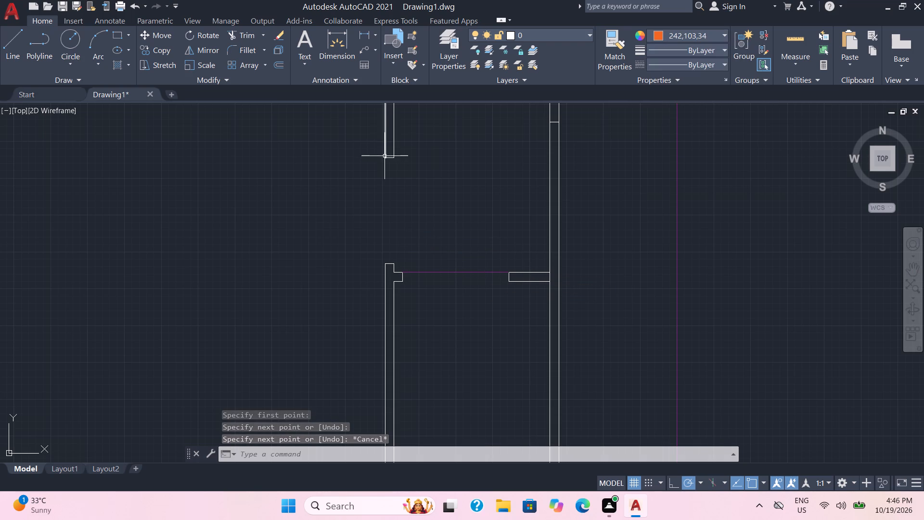
key(space)
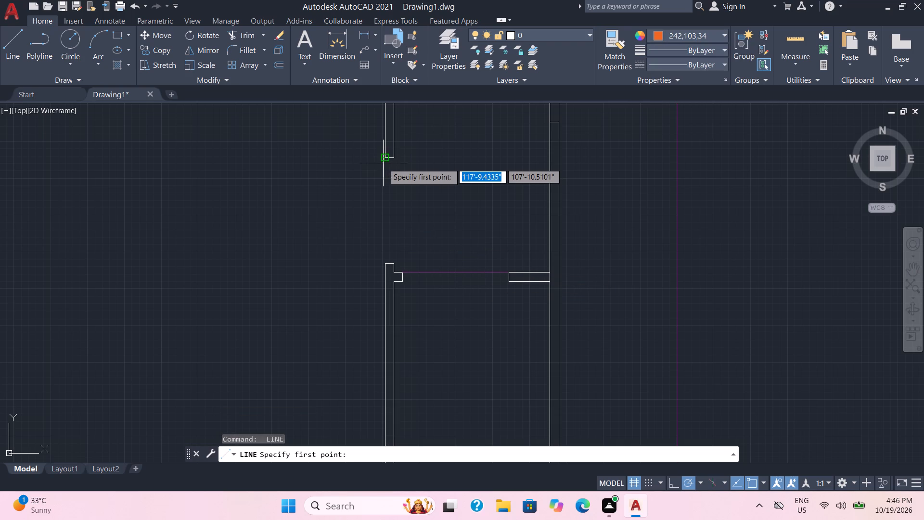
click(385, 156)
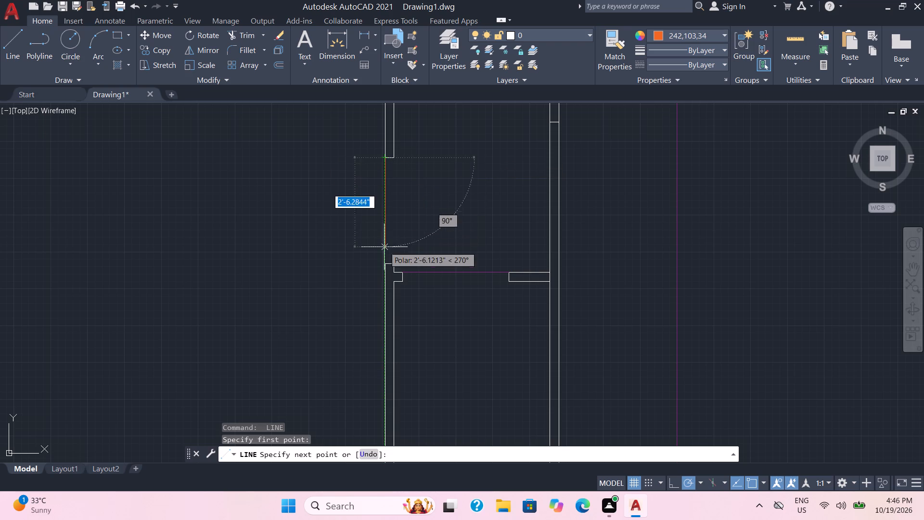
click(385, 264)
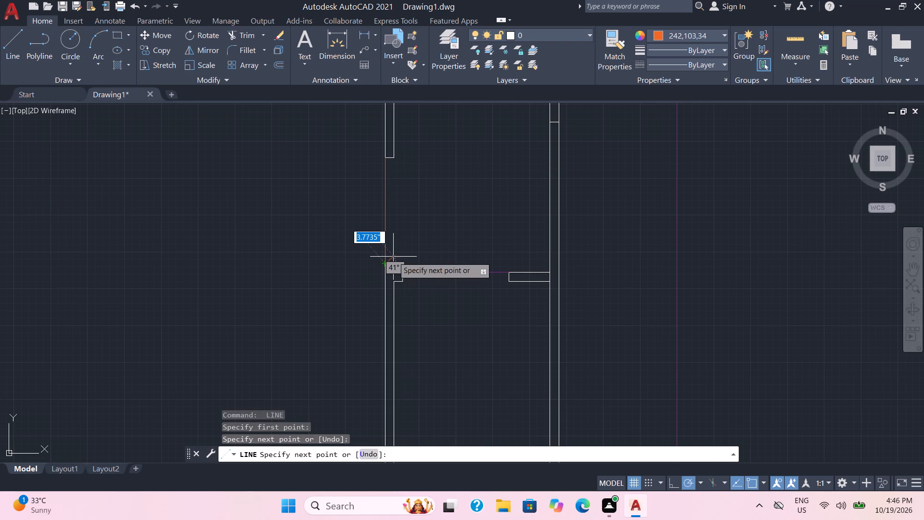
click(394, 265)
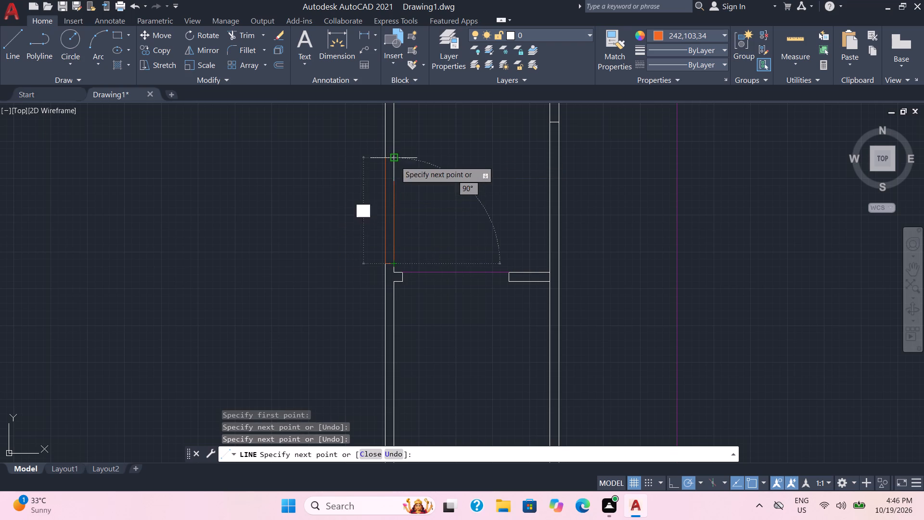
click(395, 160)
click(382, 160)
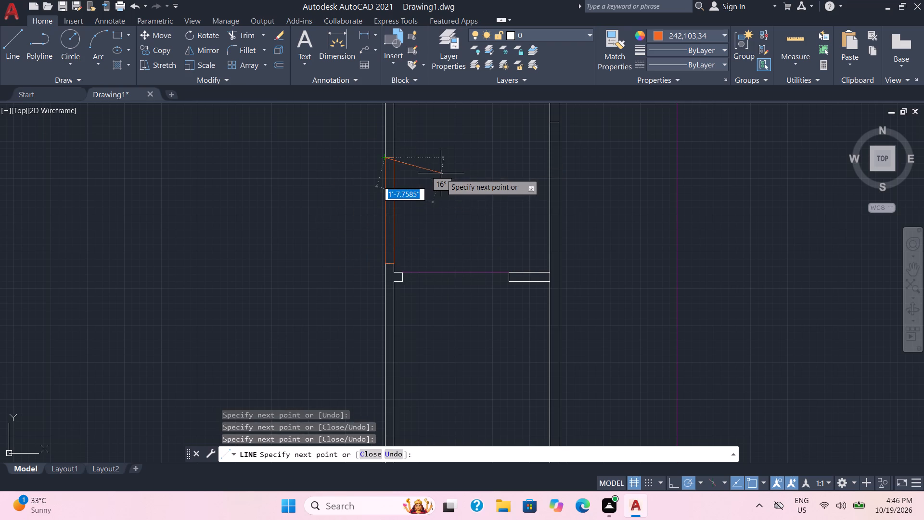
key(Escape)
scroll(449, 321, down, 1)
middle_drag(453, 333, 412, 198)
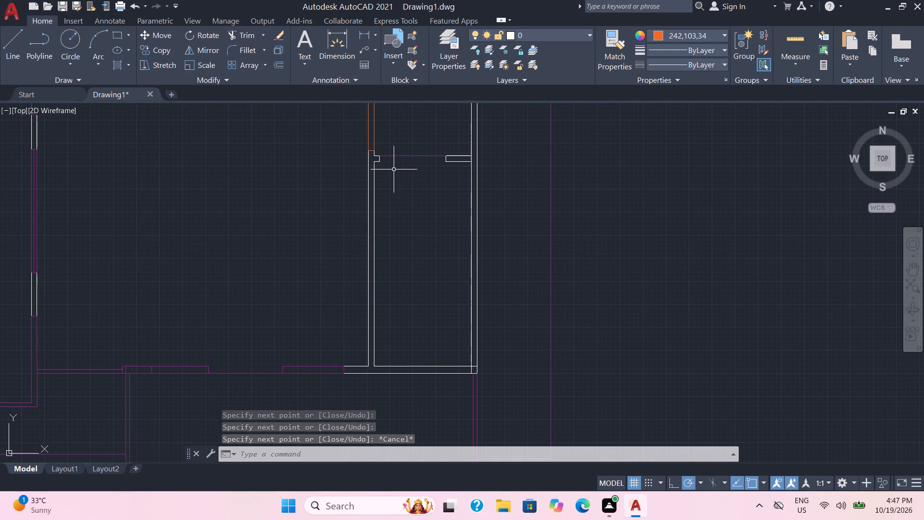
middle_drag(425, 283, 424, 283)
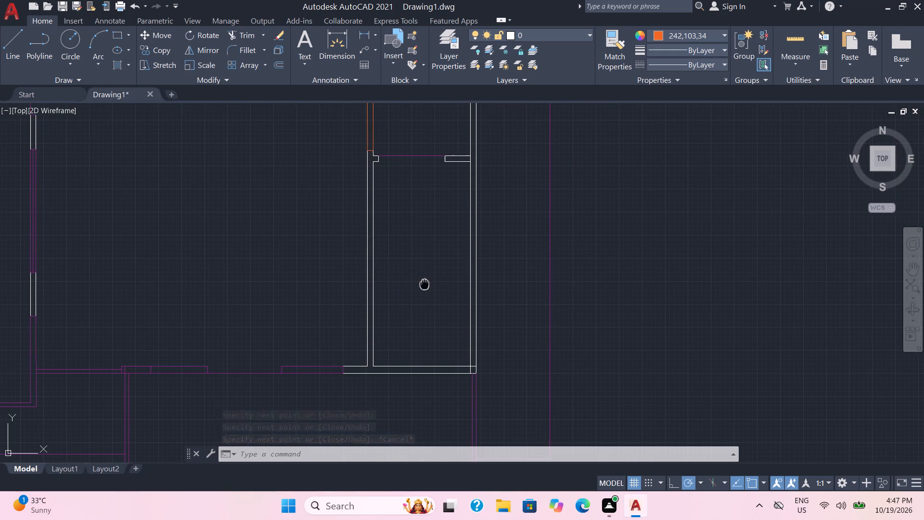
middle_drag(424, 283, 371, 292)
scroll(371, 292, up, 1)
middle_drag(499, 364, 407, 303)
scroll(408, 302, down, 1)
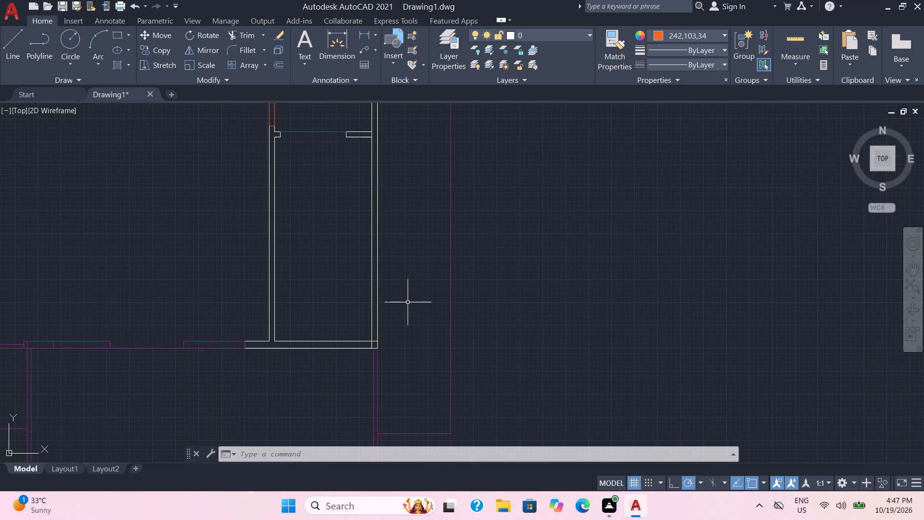
Offset the south wall's inner face line 1' north inside the narrow room, and offset that copy another 8" north.
scroll(408, 302, up, 1)
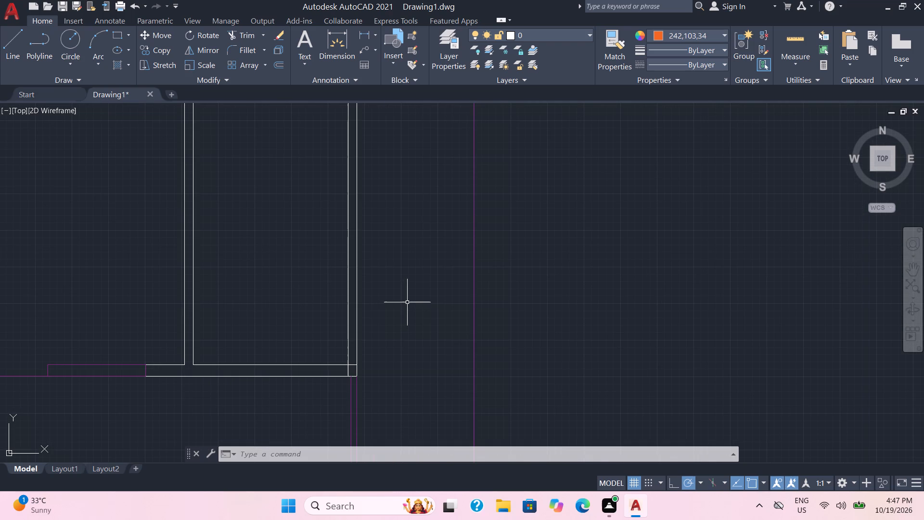
key(o)
key(Return)
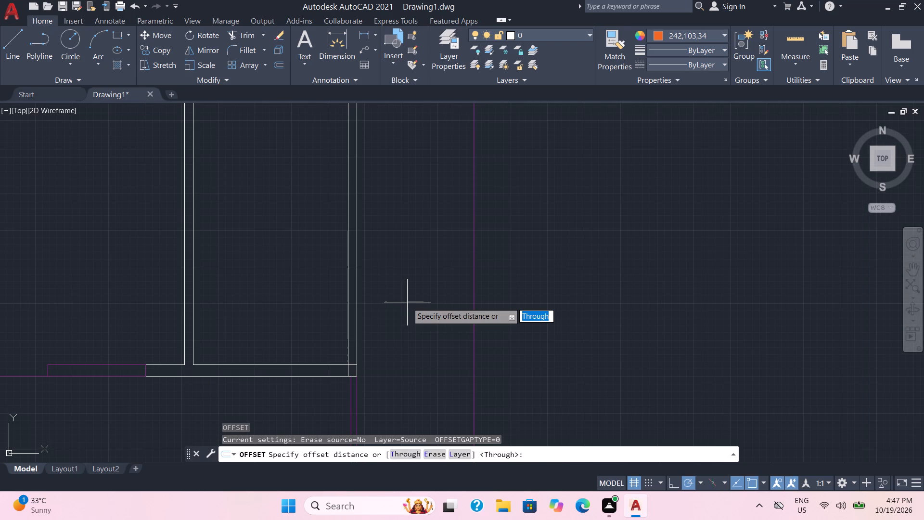
key(1)
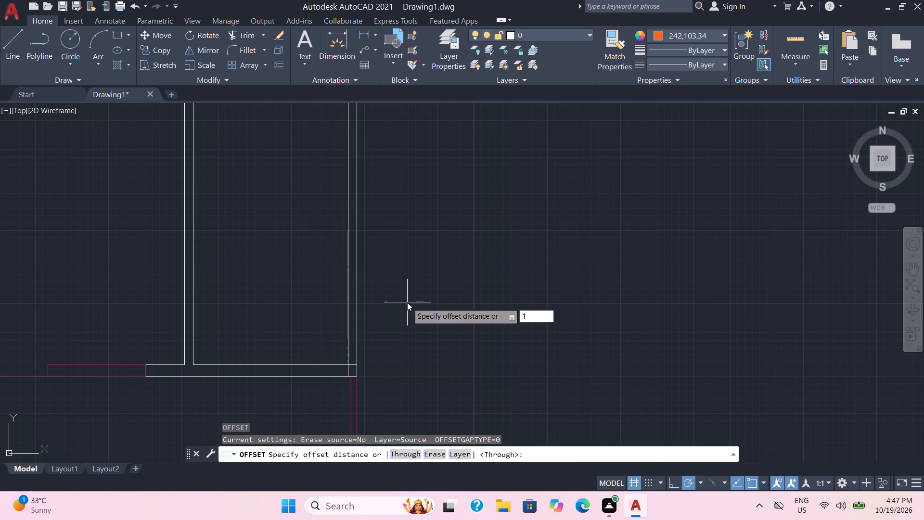
key(apostrophe)
key(Return)
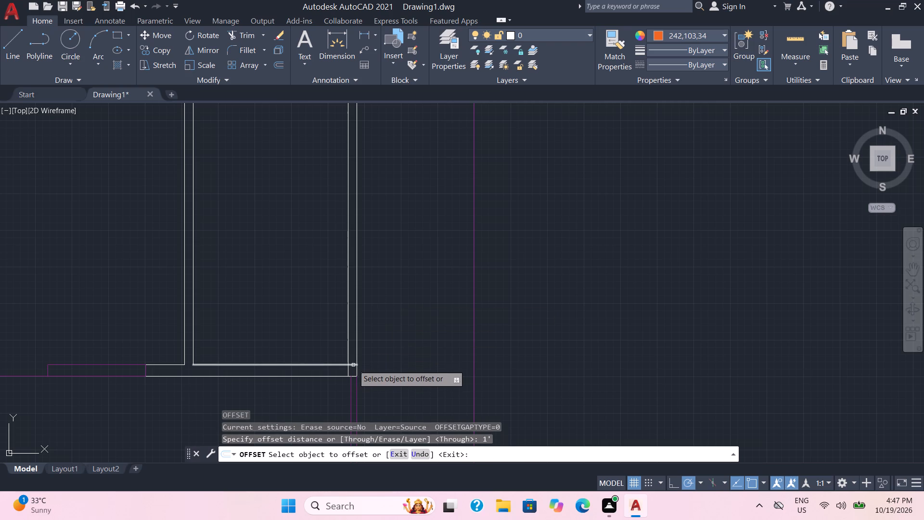
click(353, 366)
click(353, 348)
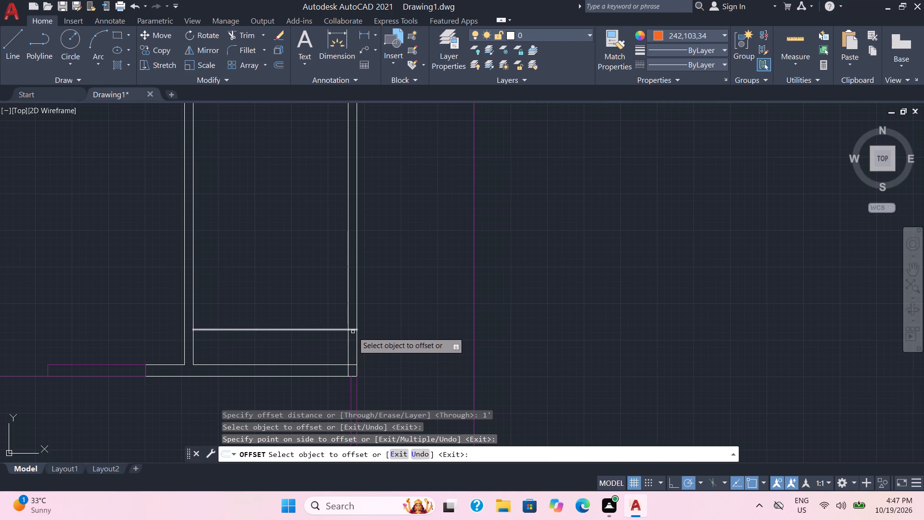
click(353, 329)
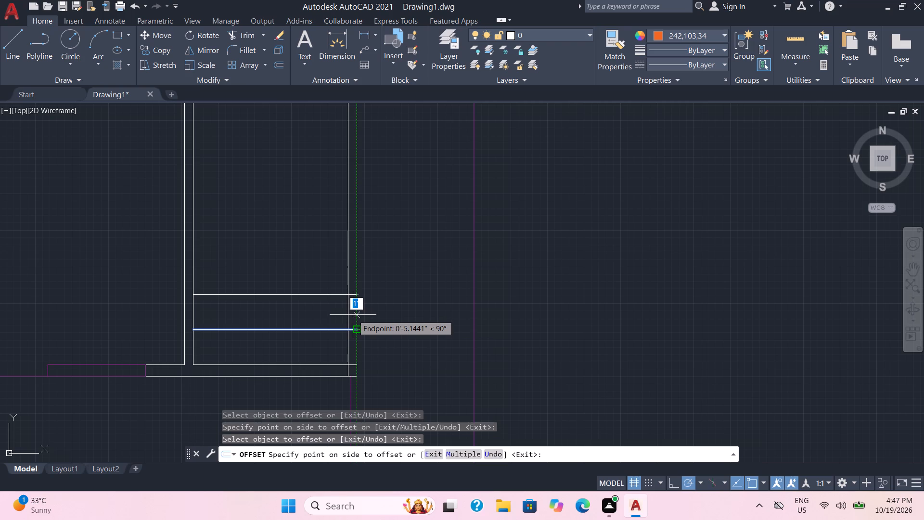
key(0)
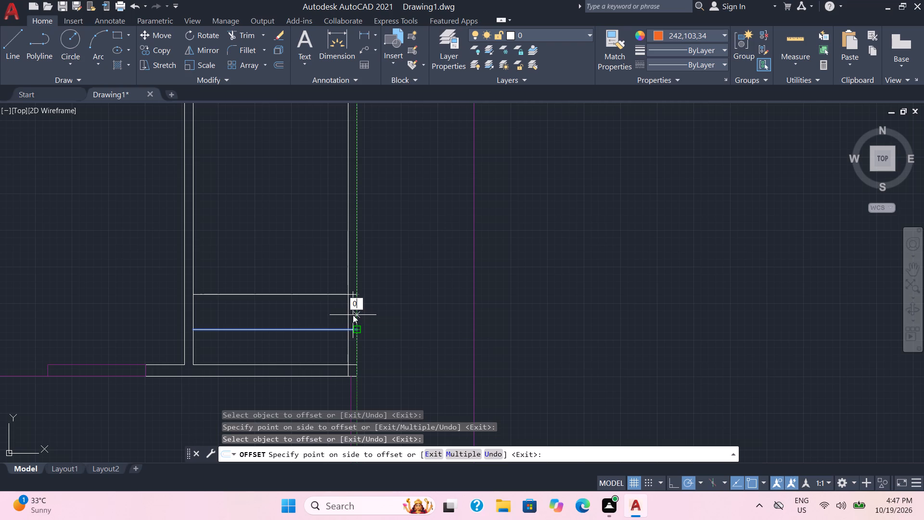
key(BackSpace)
key(8)
key(Return)
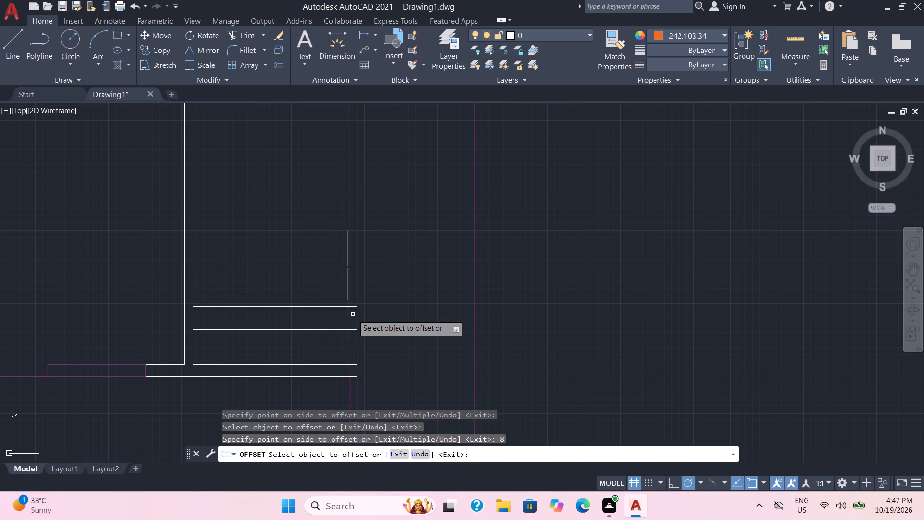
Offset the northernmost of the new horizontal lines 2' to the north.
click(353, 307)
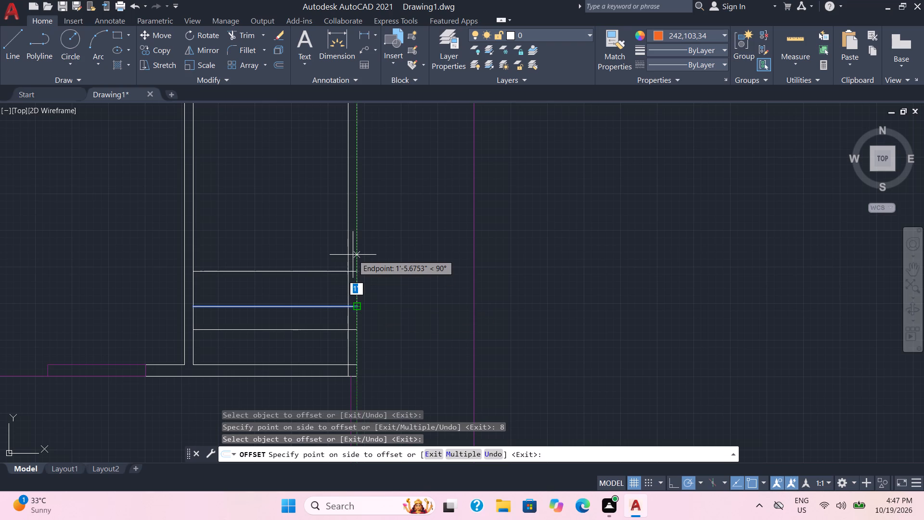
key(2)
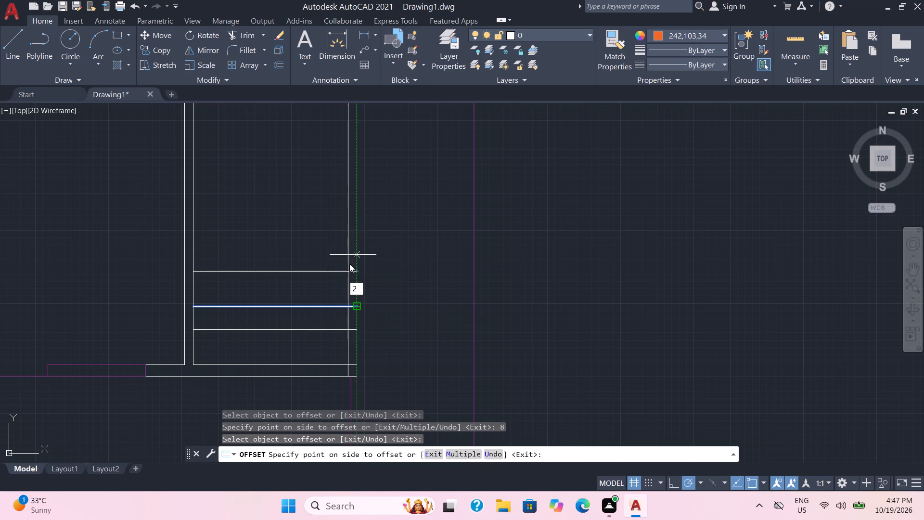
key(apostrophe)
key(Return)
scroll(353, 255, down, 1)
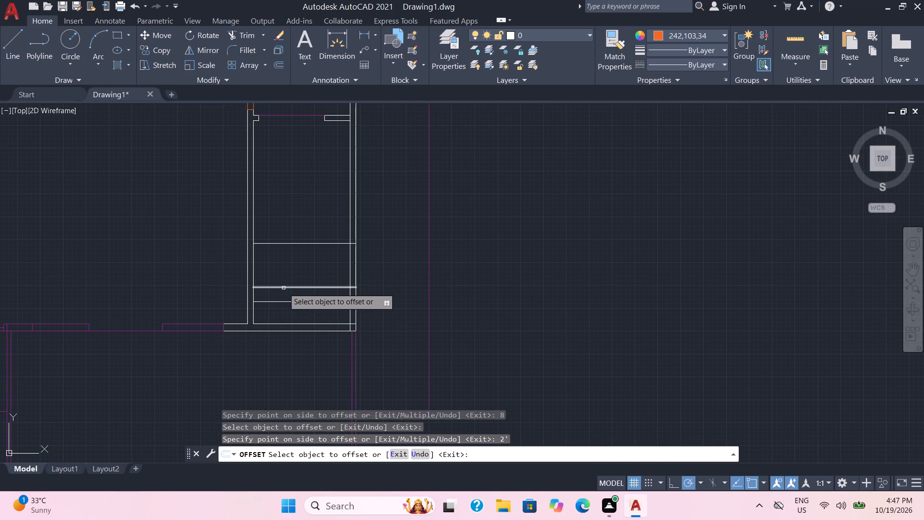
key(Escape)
Trim the three offset lines inside the room, keeping only their short pieces within the east wall's thickness.
text(tr)
key(Return)
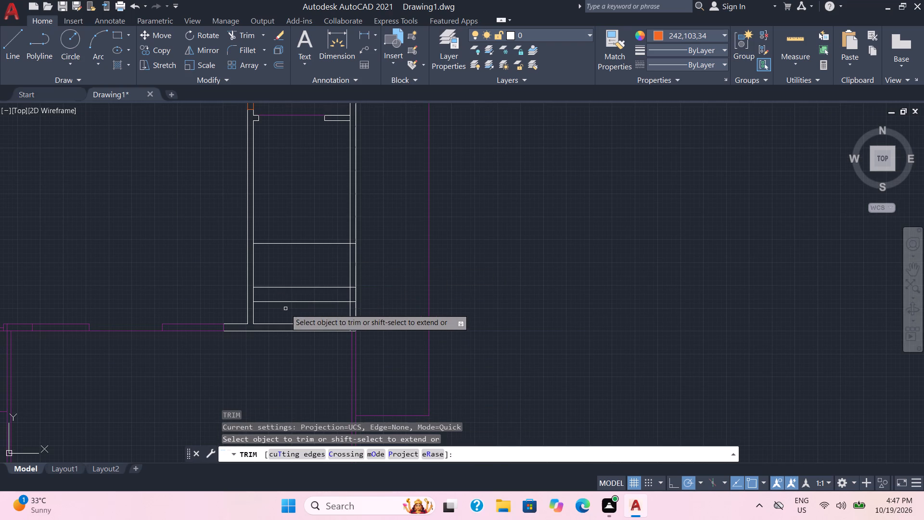
drag(288, 305, 292, 234)
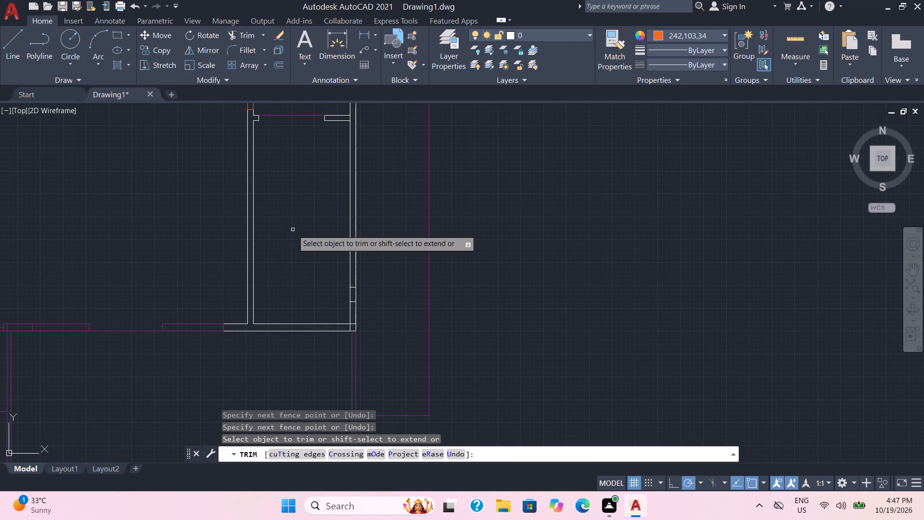
scroll(319, 251, up, 1)
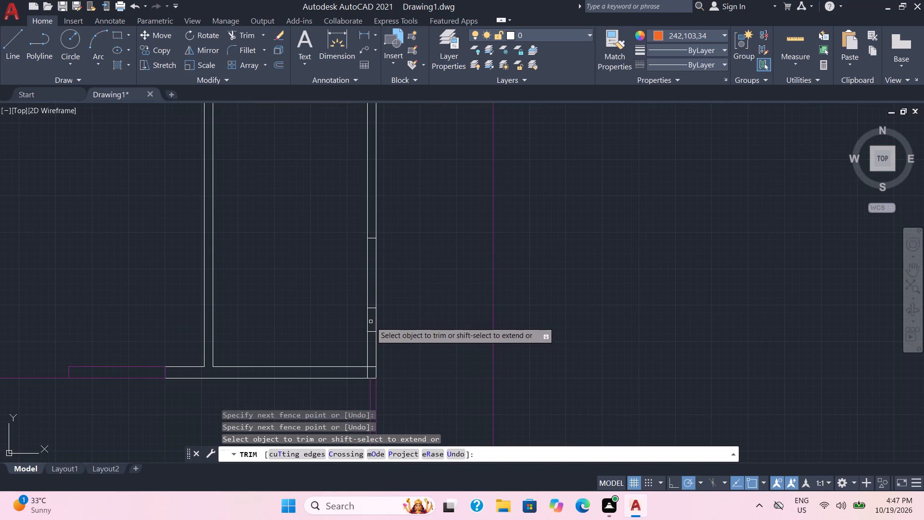
scroll(370, 255, down, 1)
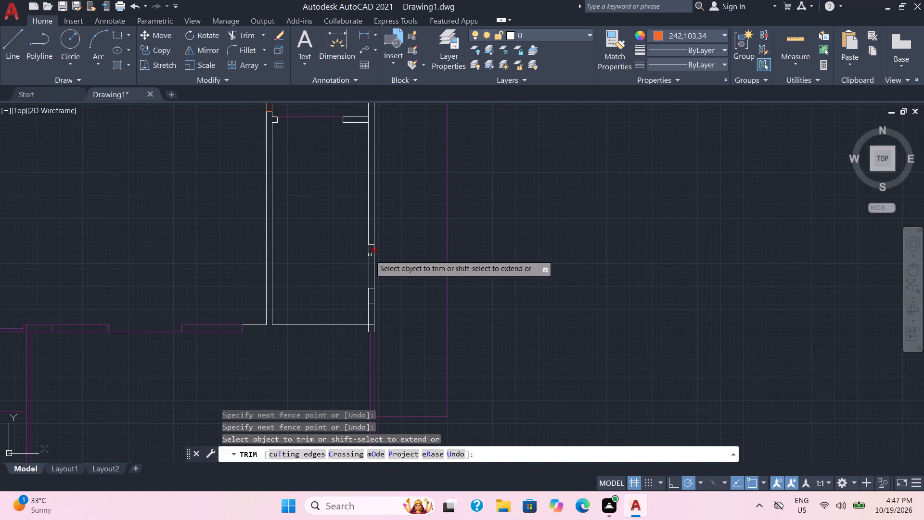
scroll(372, 261, down, 1)
scroll(373, 258, up, 2)
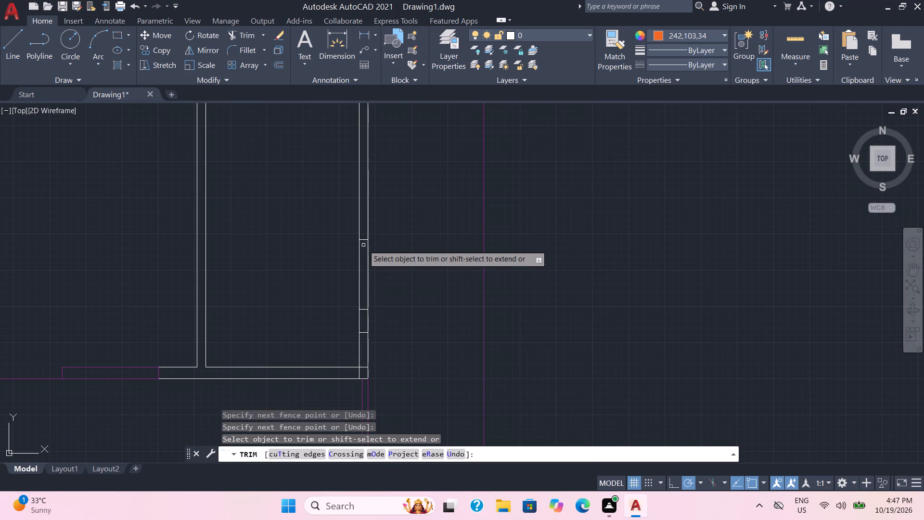
key(Escape)
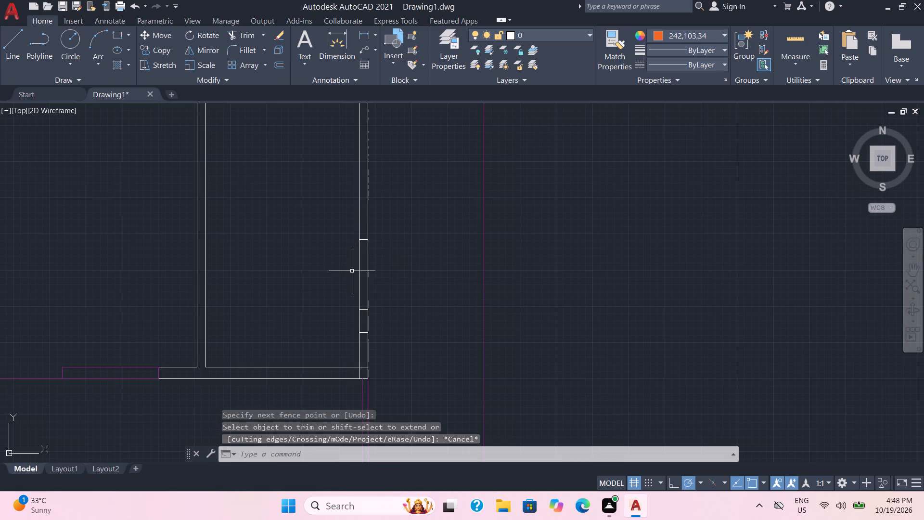
Offset the east wall's second short cross line up from the south wall 3' to the north.
key(o)
key(Return)
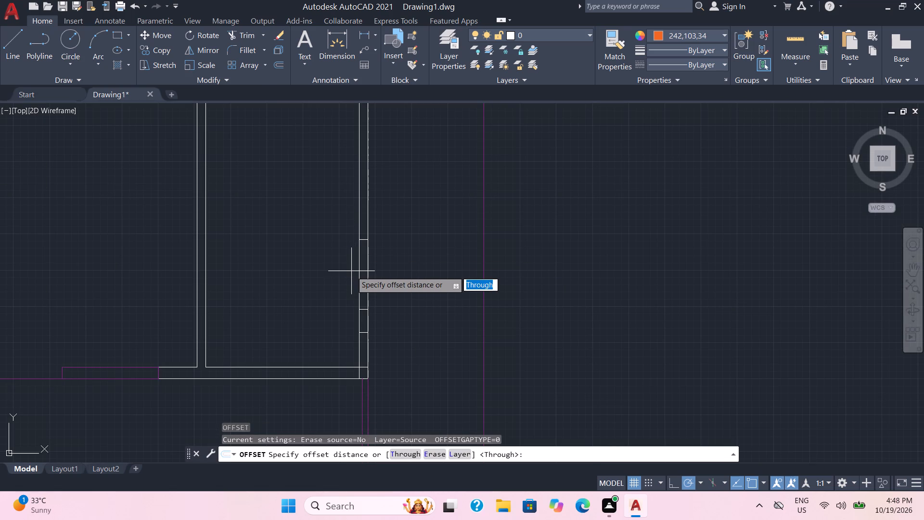
key(3)
key(Return)
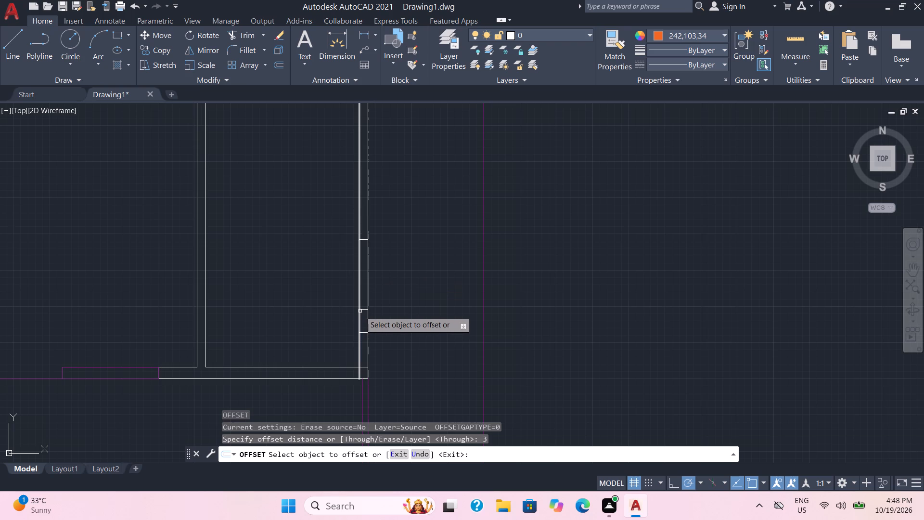
click(361, 310)
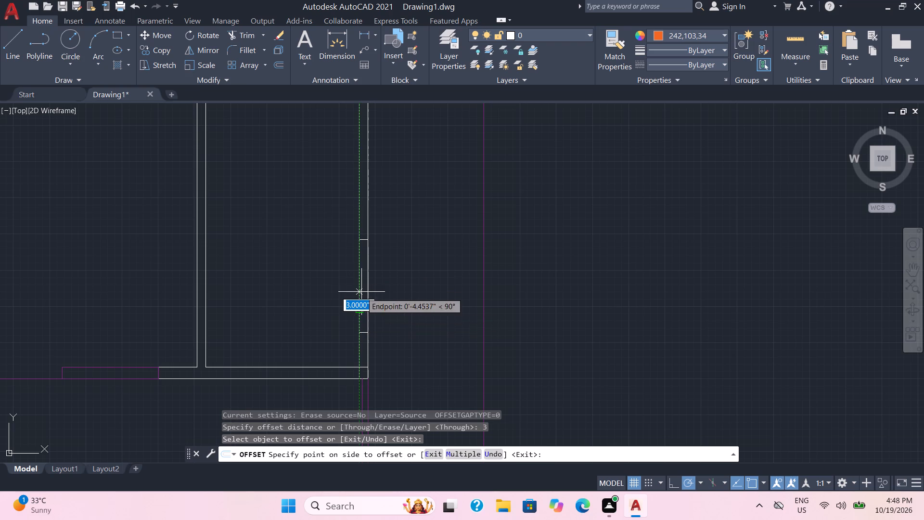
text(3')
key(Return)
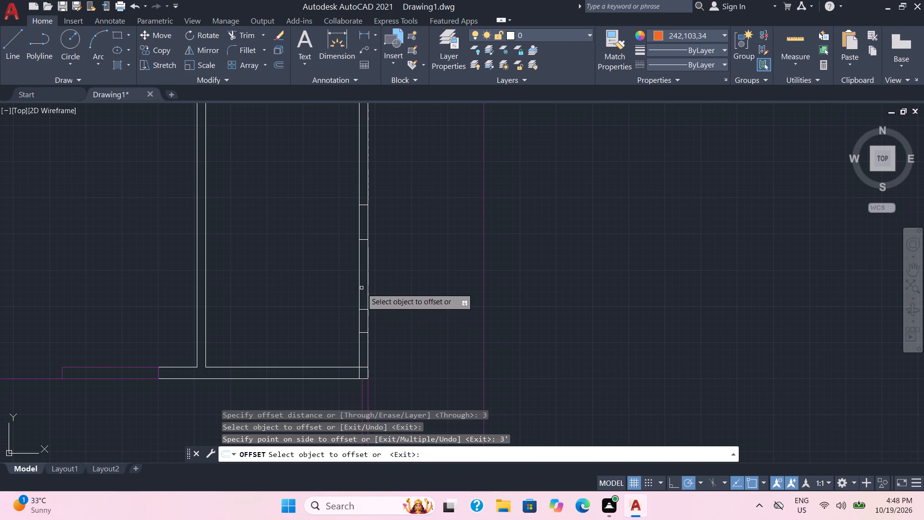
key(Escape)
Trim away the intermediate cross line and both east wall faces between the two jamb lines to open the 3' gap.
text(tr)
key(Return)
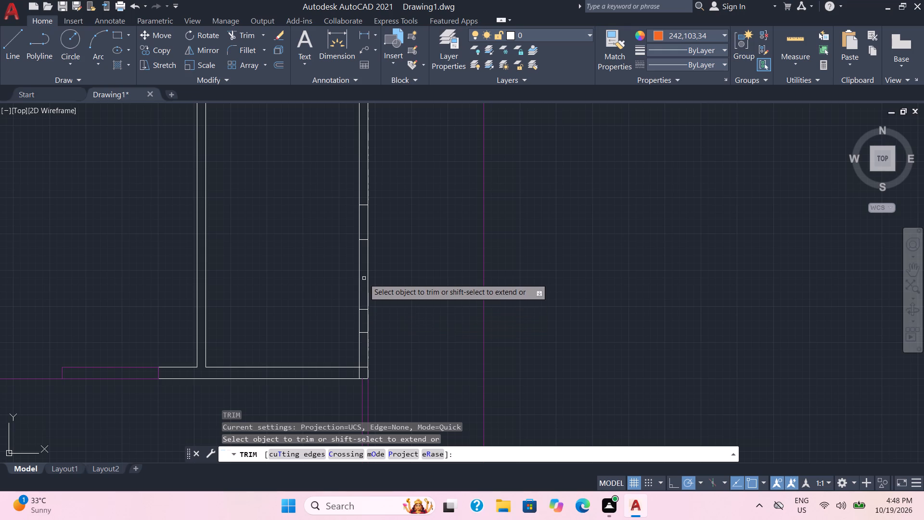
click(363, 240)
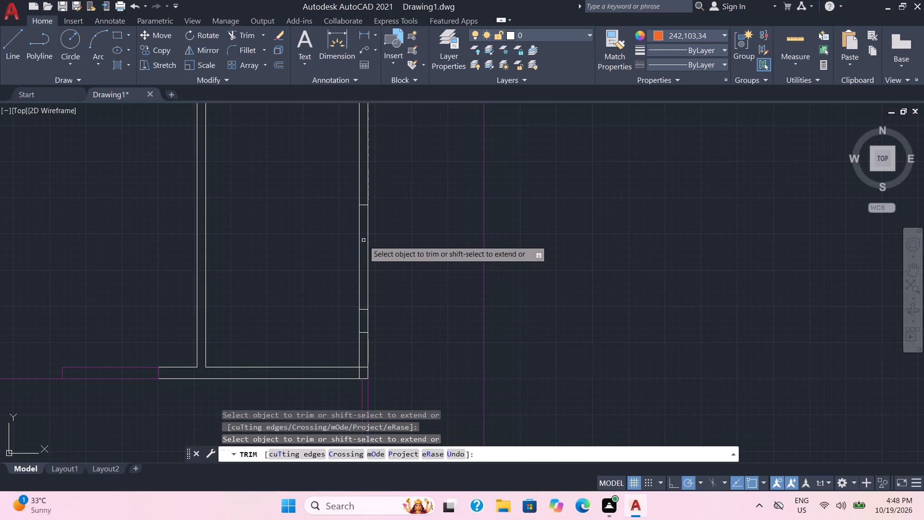
drag(345, 254, 387, 251)
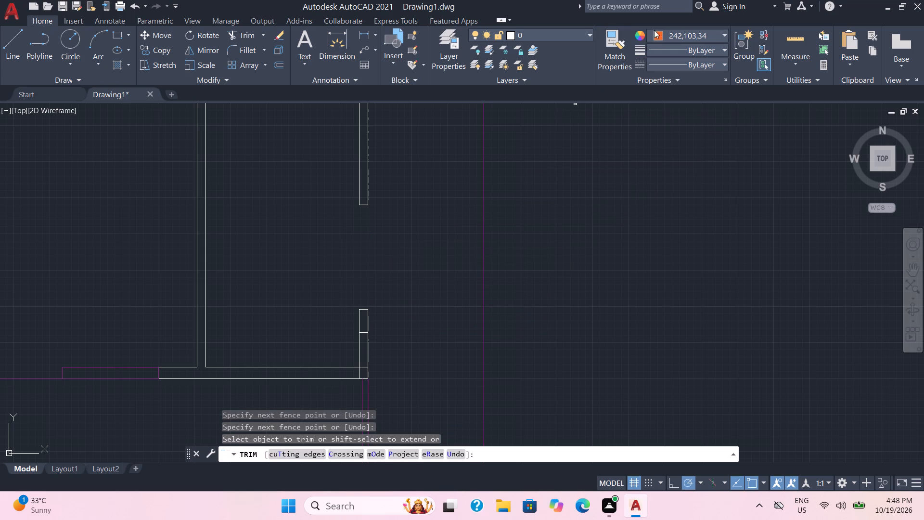
Set the current colour to red 205,32,39 and draw connected lines along the east opening's inner face, south jamb and outer face.
click(671, 35)
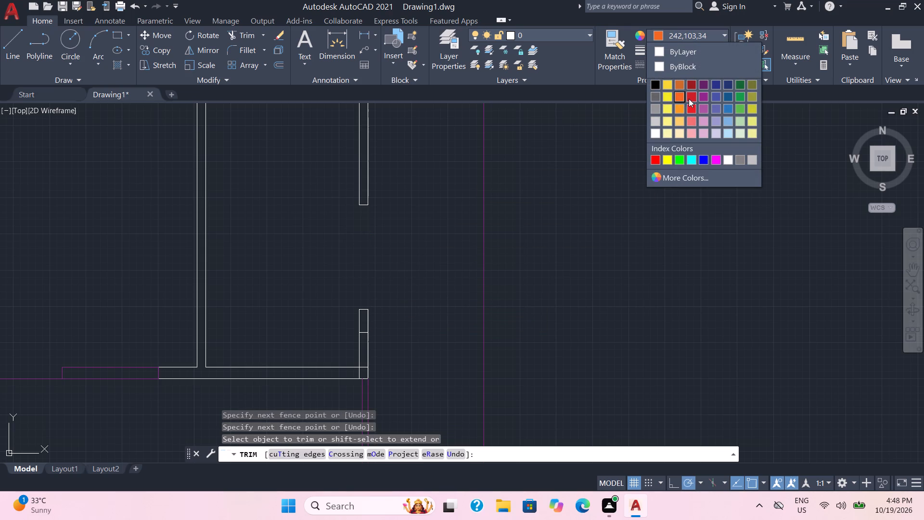
click(689, 97)
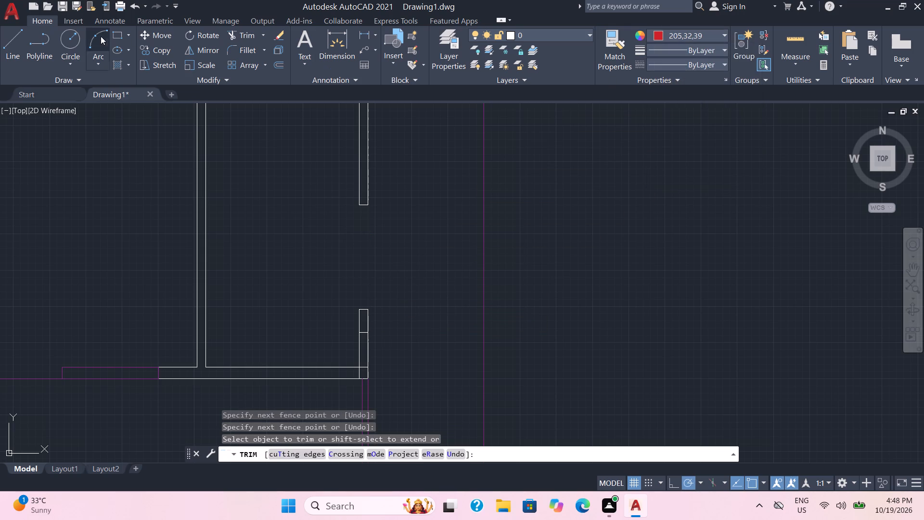
click(17, 46)
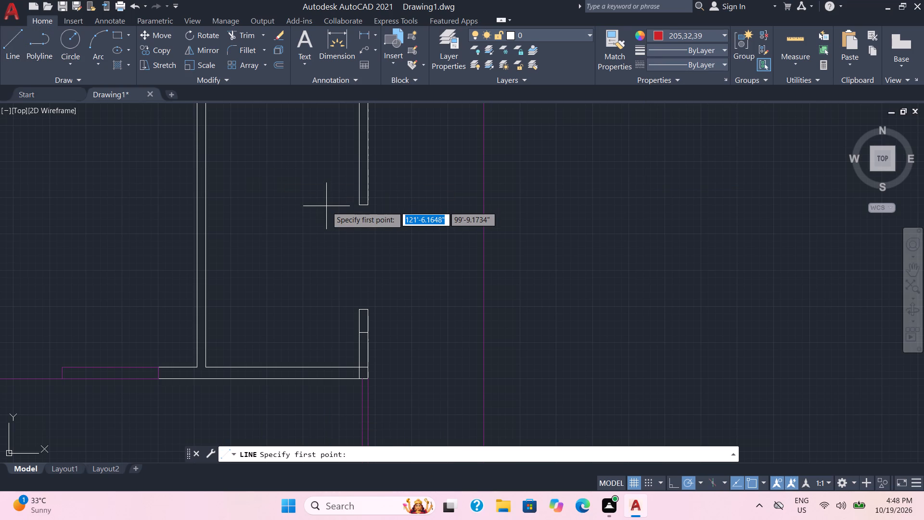
click(359, 204)
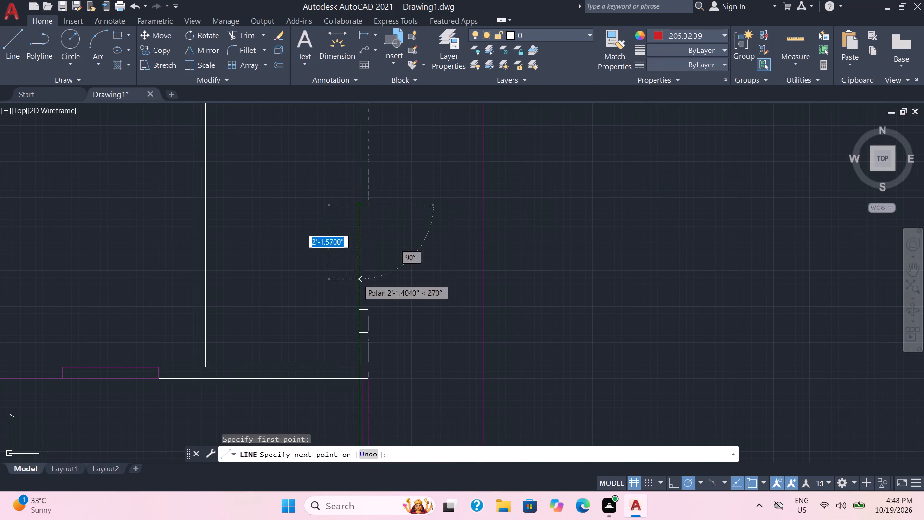
click(362, 312)
click(370, 311)
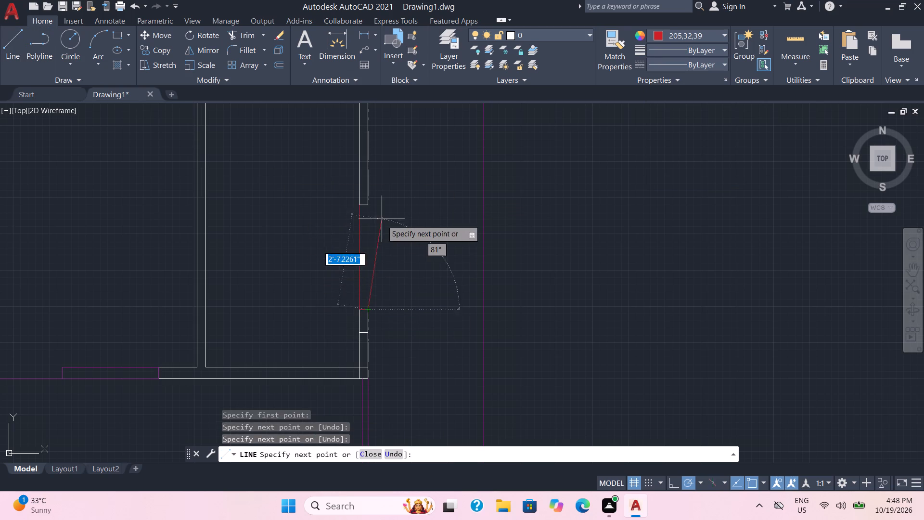
click(369, 206)
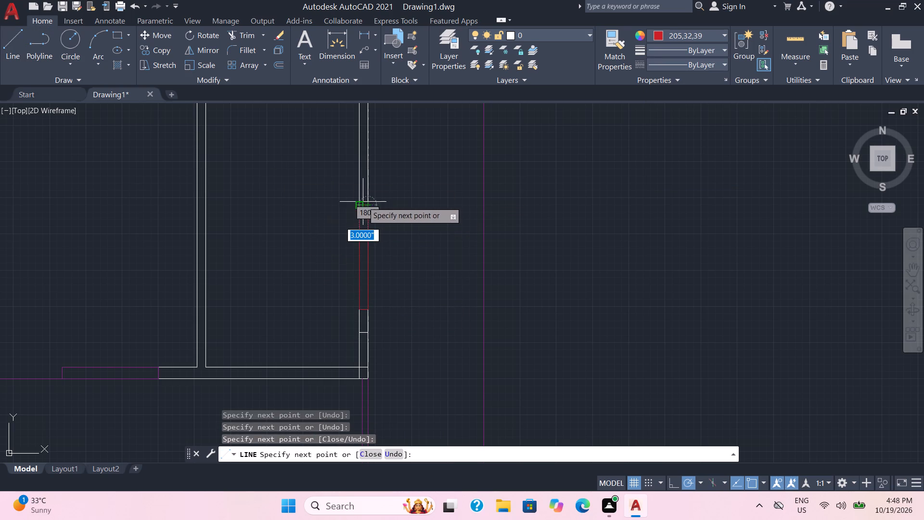
Complete the east opening's red outline across both halves of the north jamb and add a centre line down to the south jamb.
scroll(364, 202, up, 4)
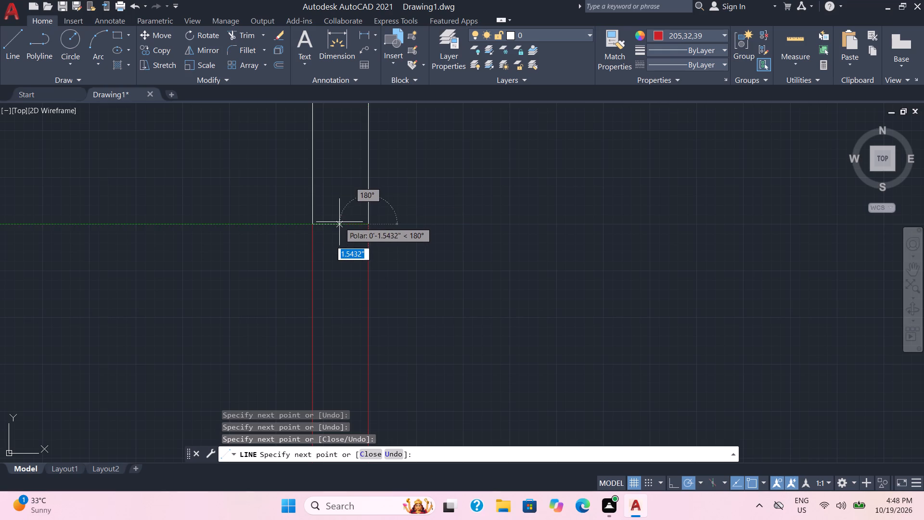
click(340, 223)
scroll(338, 259, down, 2)
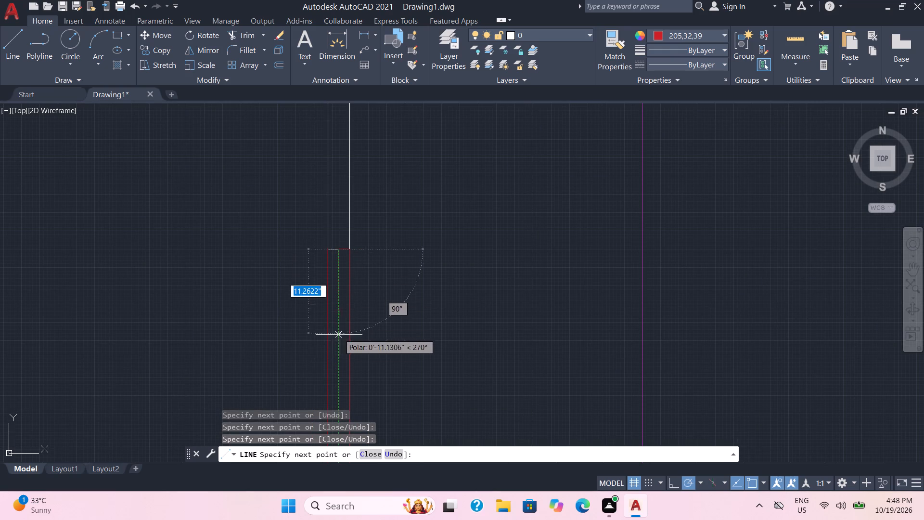
middle_drag(340, 340, 341, 207)
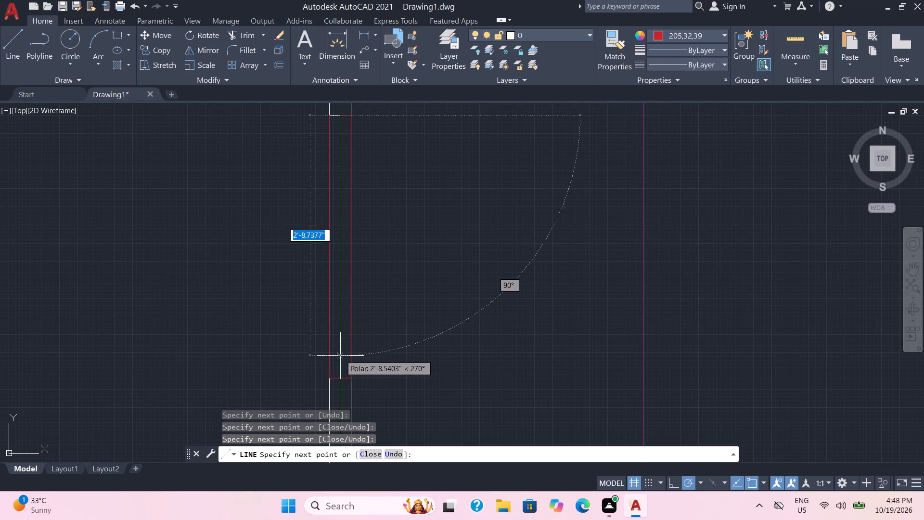
click(342, 377)
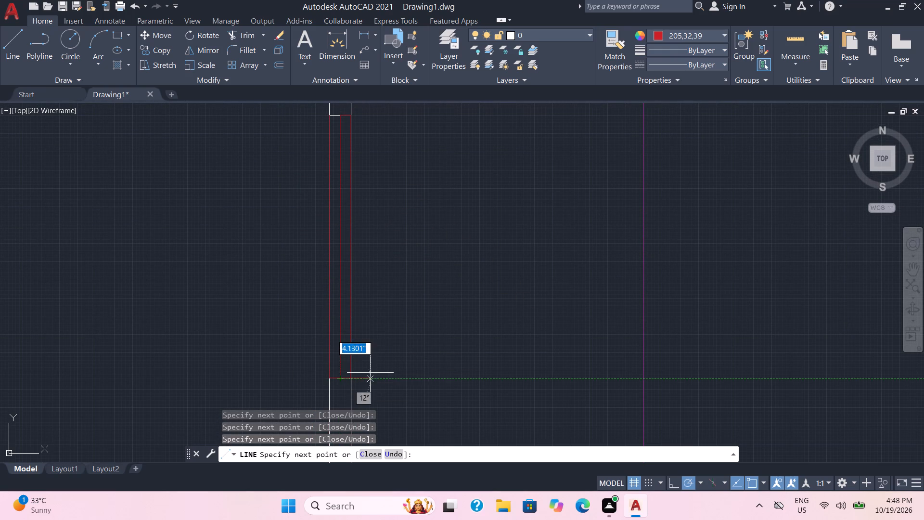
key(Escape)
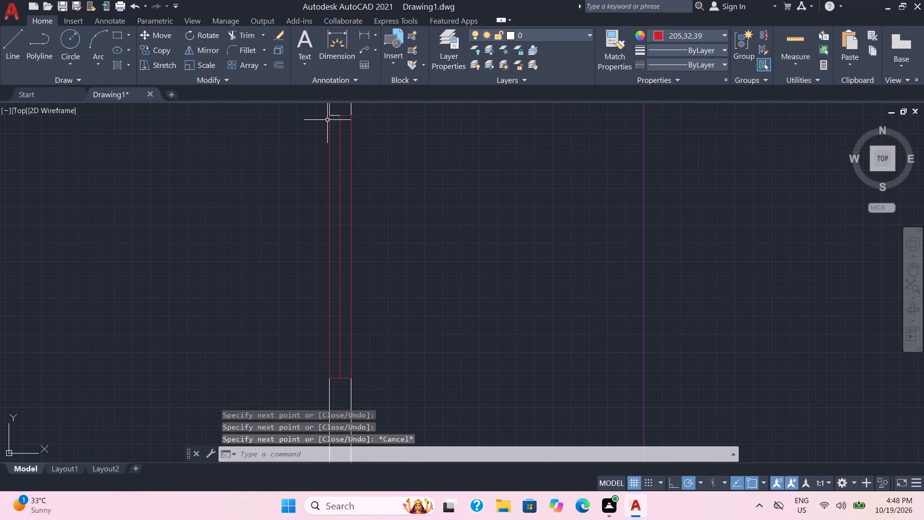
key(space)
click(328, 116)
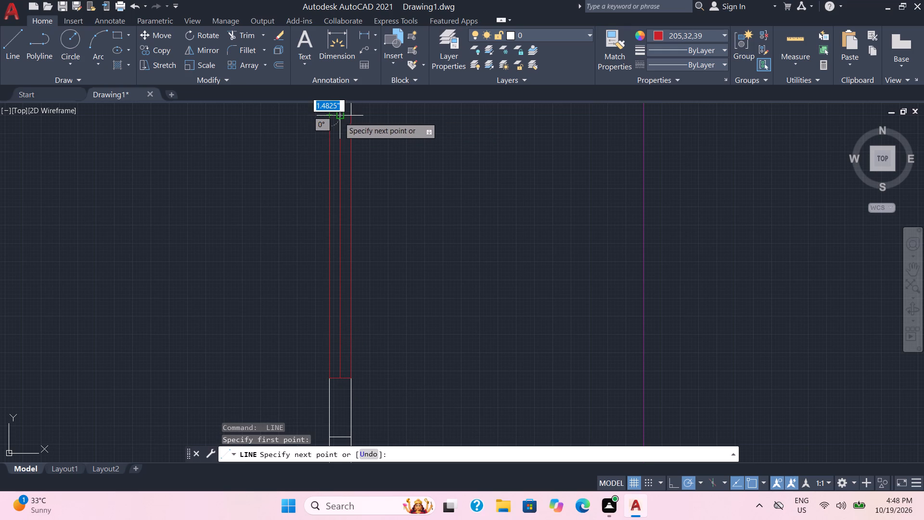
click(339, 117)
key(Escape)
Look over the whole floor plan from the southeast room up to the northwest room, checking the wall openings.
scroll(356, 153, down, 3)
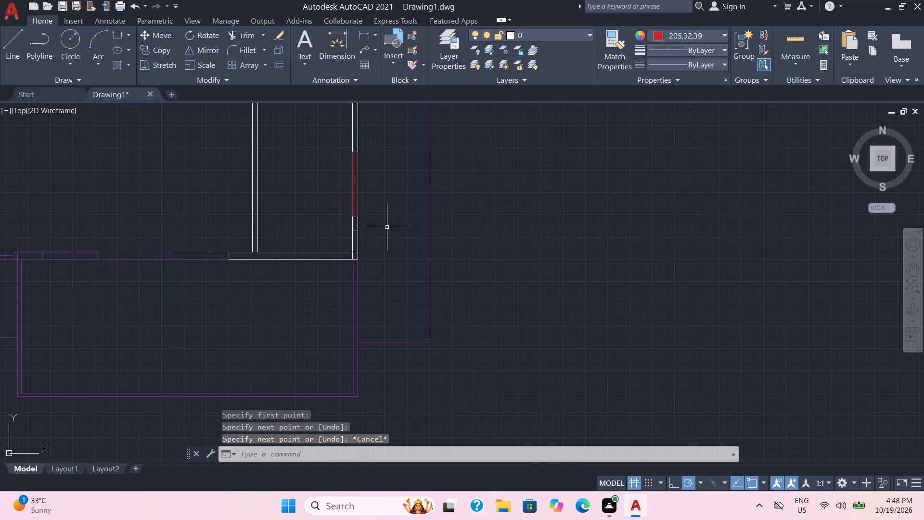
scroll(385, 232, down, 1)
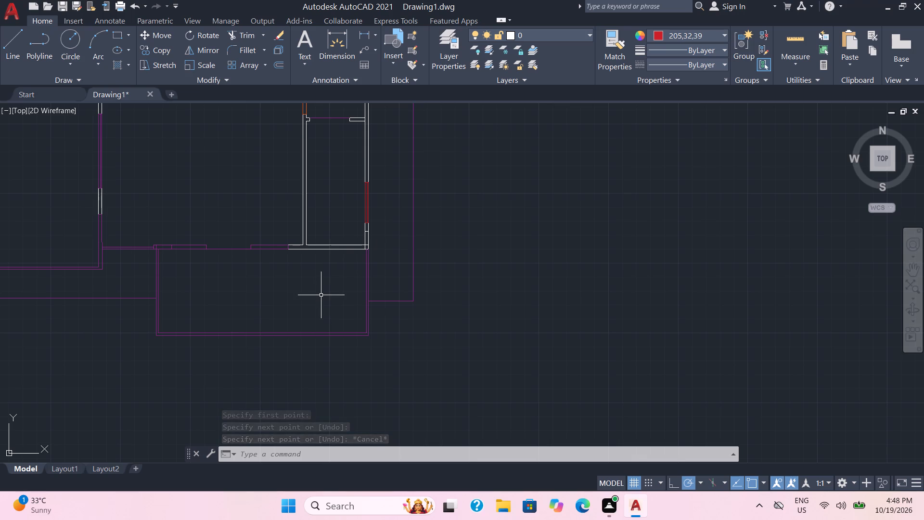
scroll(321, 295, down, 1)
scroll(328, 222, up, 1)
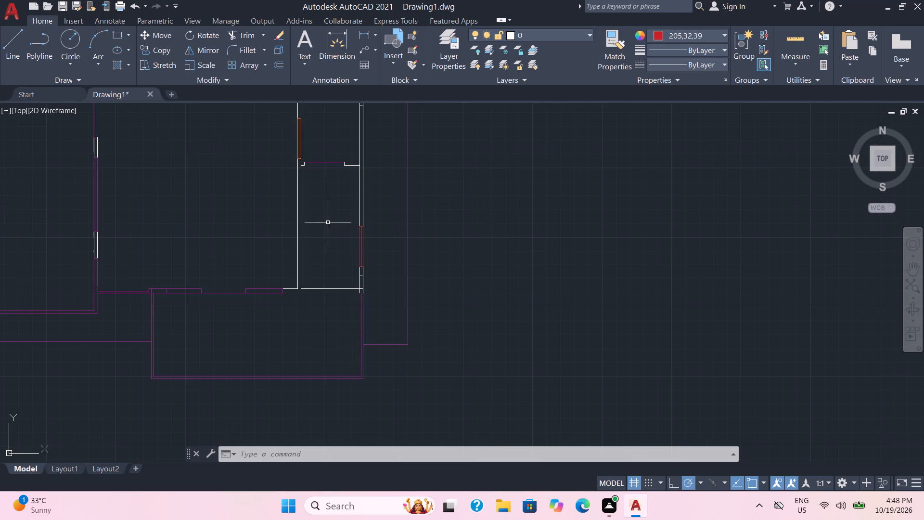
scroll(328, 222, down, 2)
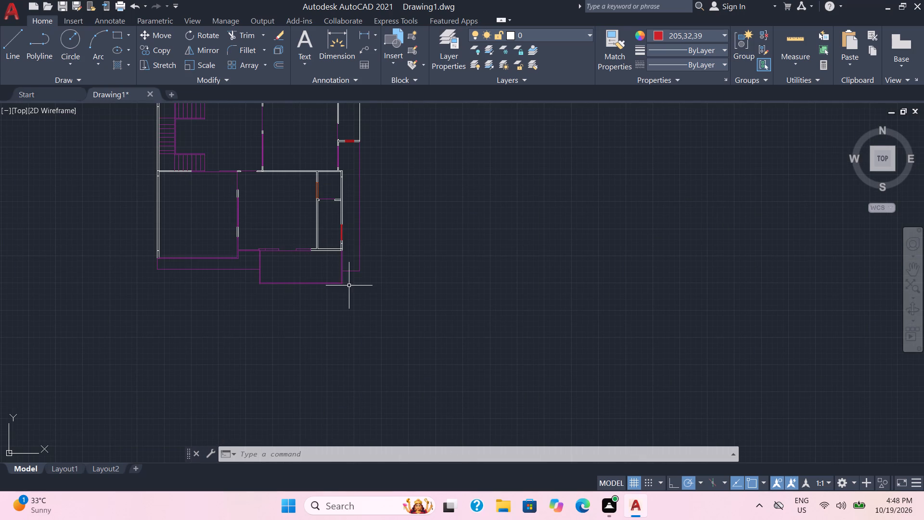
middle_drag(384, 282, 535, 368)
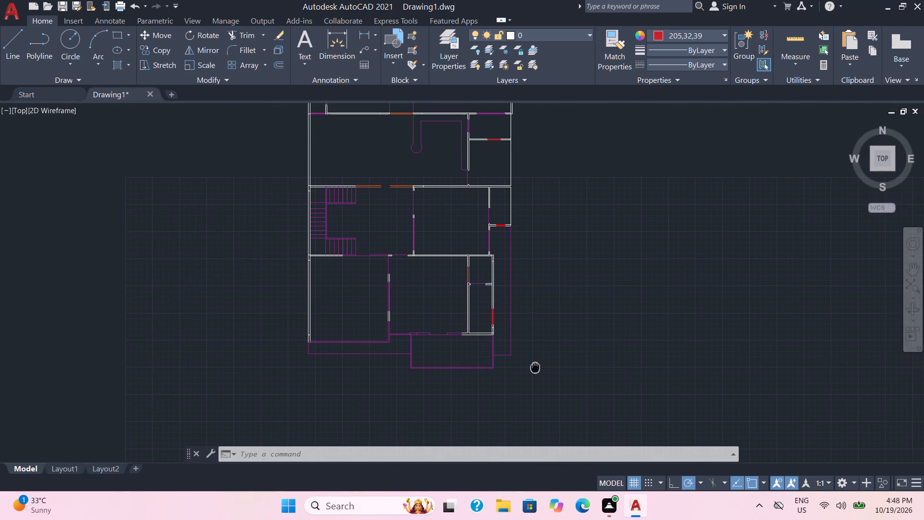
middle_drag(535, 368, 535, 375)
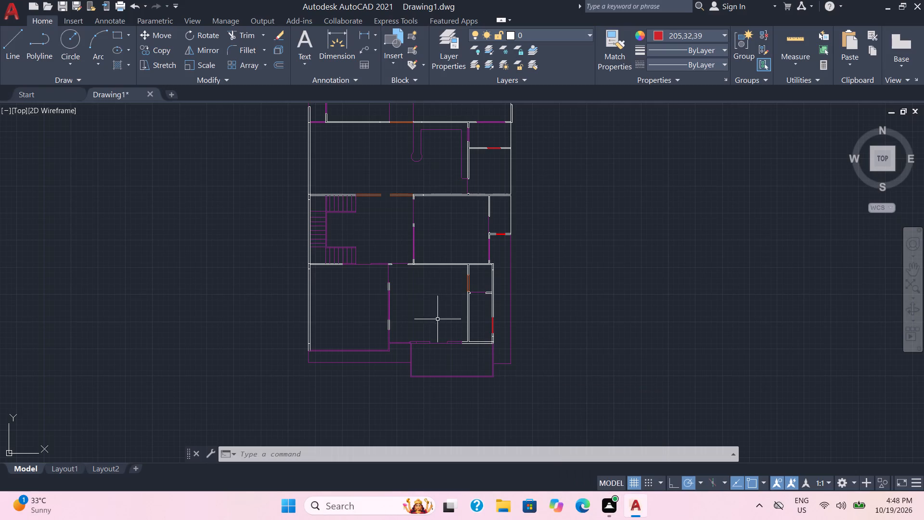
scroll(579, 276, down, 1)
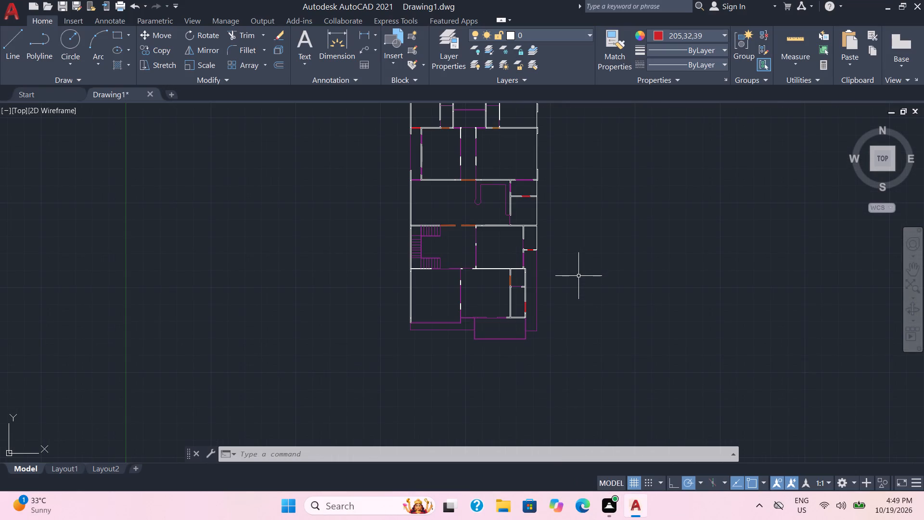
middle_drag(578, 277, 559, 414)
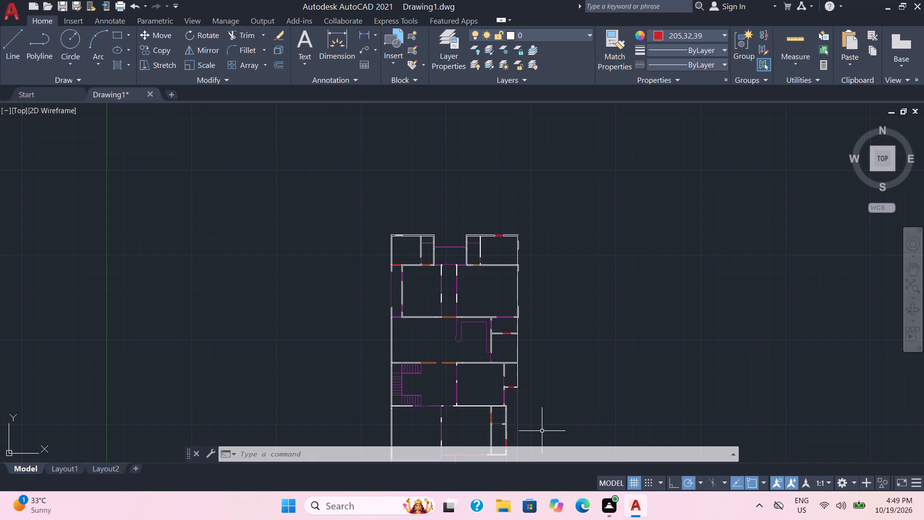
middle_drag(546, 390, 549, 358)
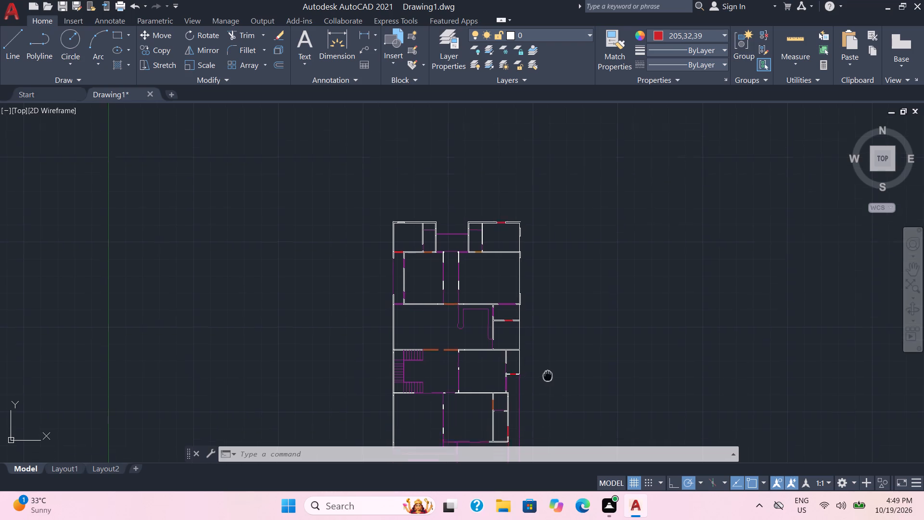
middle_drag(549, 358, 565, 305)
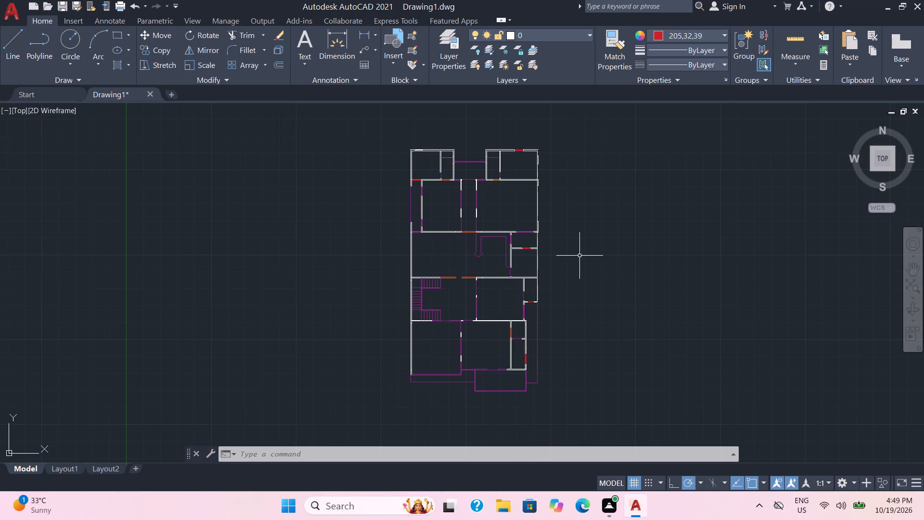
scroll(578, 254, up, 2)
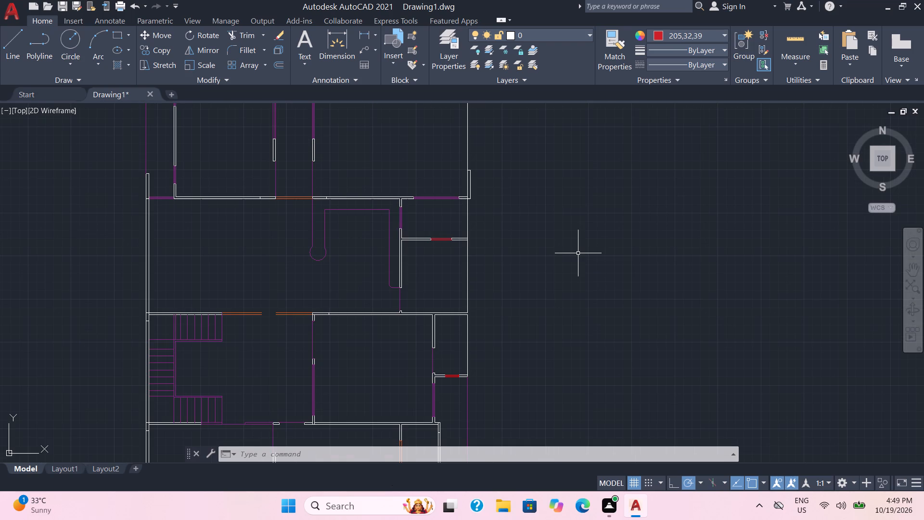
scroll(534, 267, up, 1)
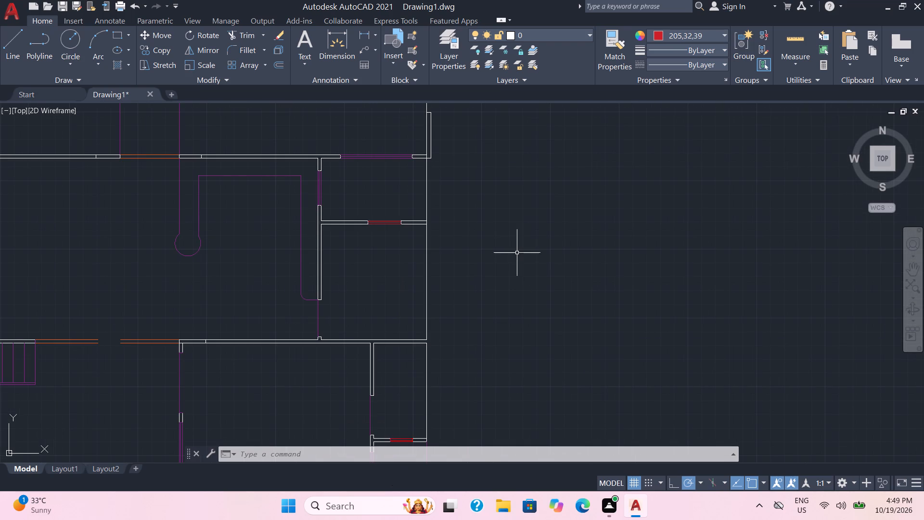
middle_drag(520, 252, 651, 295)
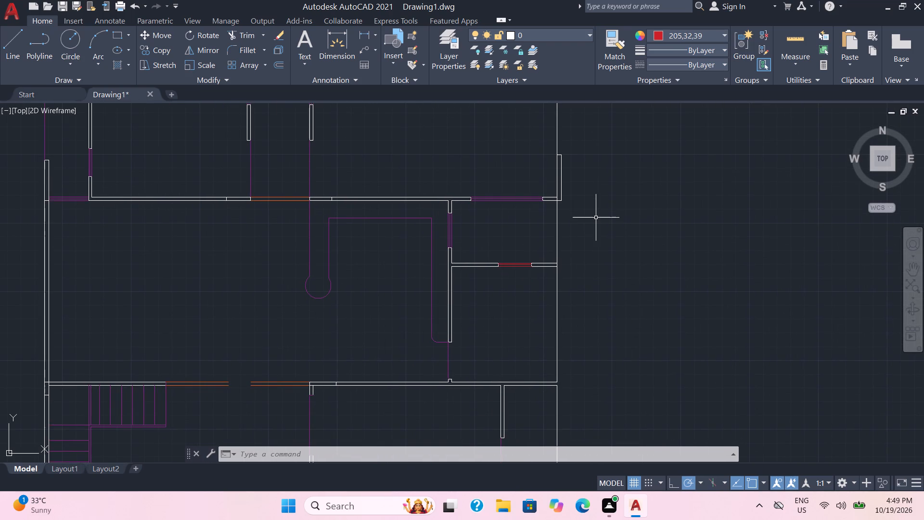
scroll(596, 217, down, 1)
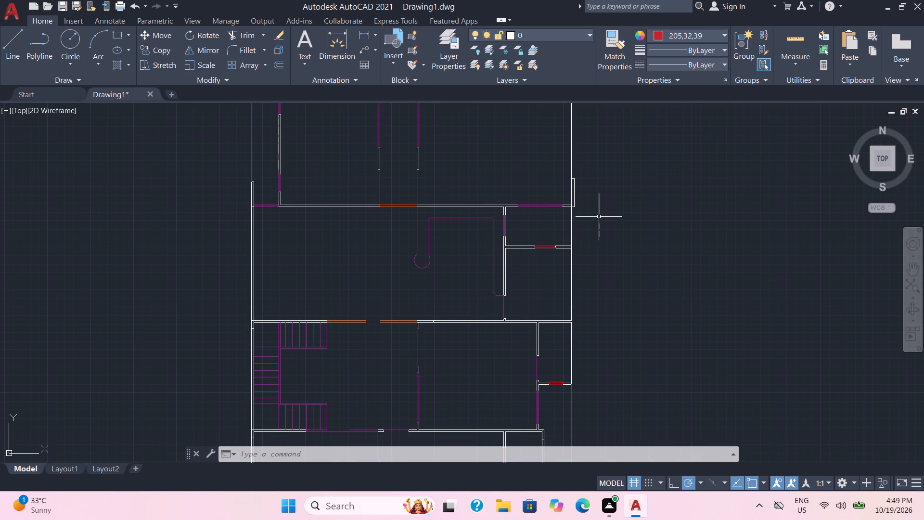
middle_drag(599, 217, 640, 324)
scroll(637, 318, up, 1)
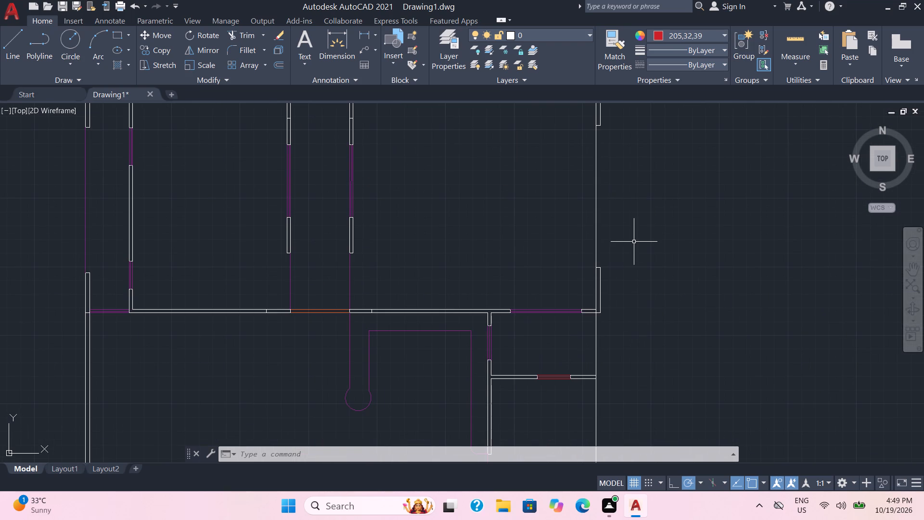
scroll(634, 242, down, 1)
middle_drag(566, 221, 613, 327)
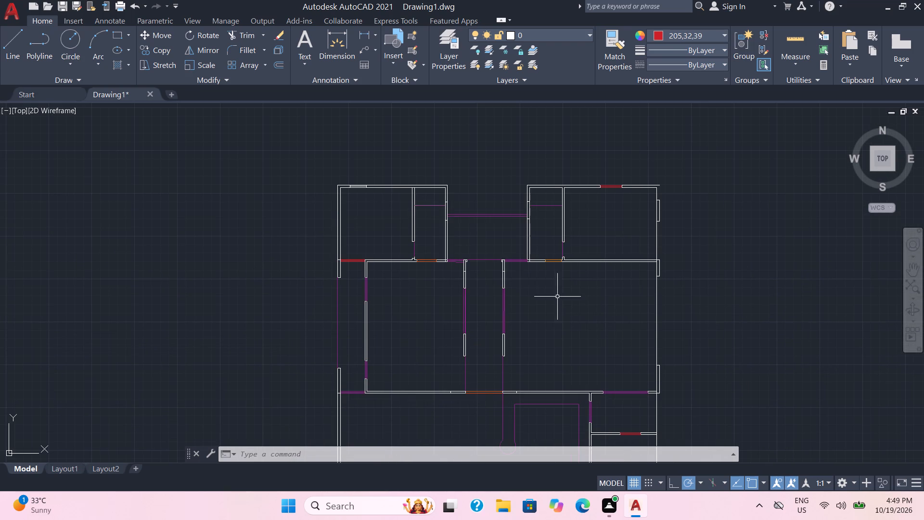
scroll(501, 261, up, 1)
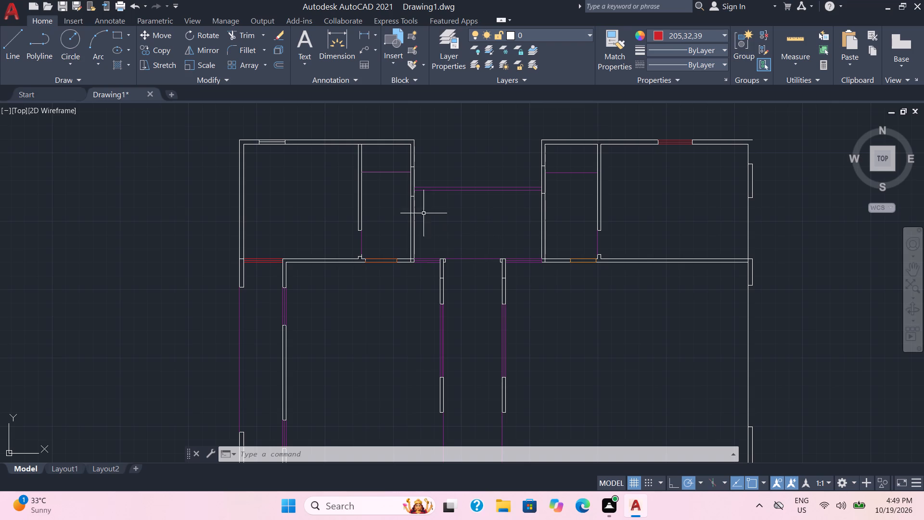
scroll(259, 186, up, 1)
middle_drag(259, 186, 379, 294)
scroll(358, 277, down, 1)
scroll(379, 293, up, 3)
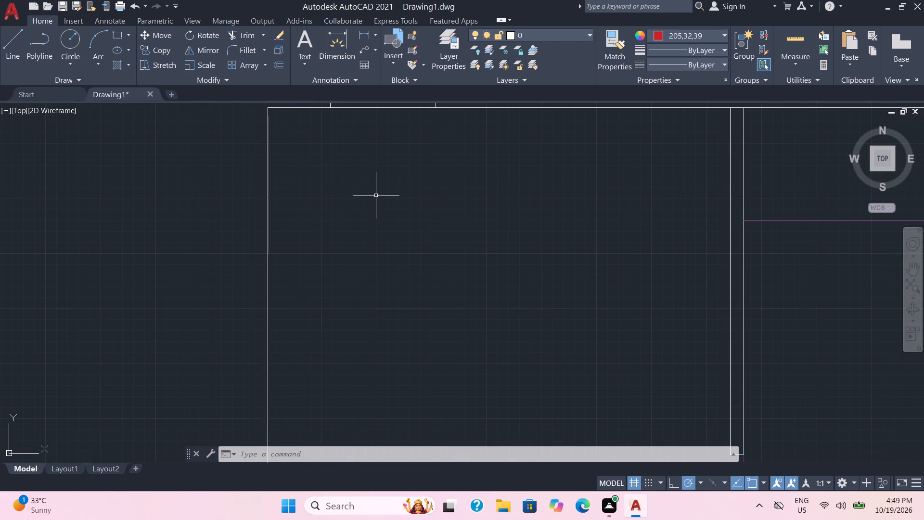
middle_drag(376, 190, 403, 336)
scroll(403, 336, down, 1)
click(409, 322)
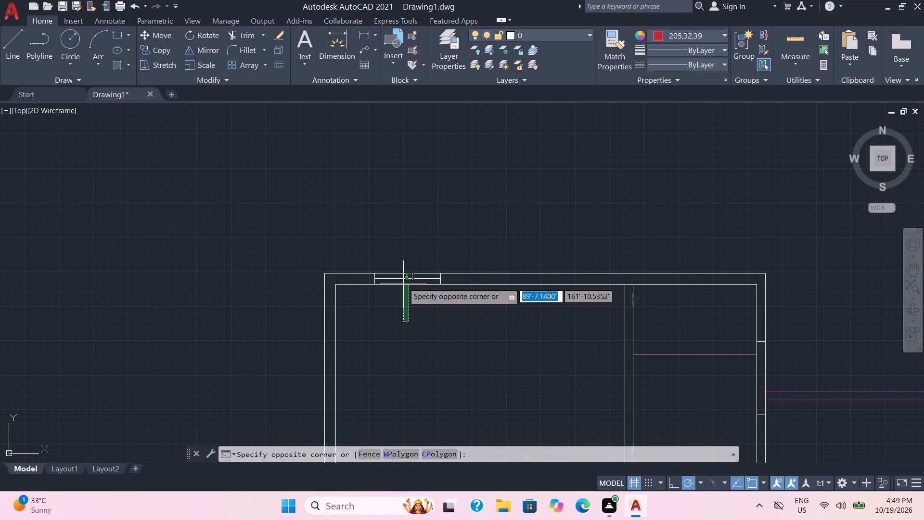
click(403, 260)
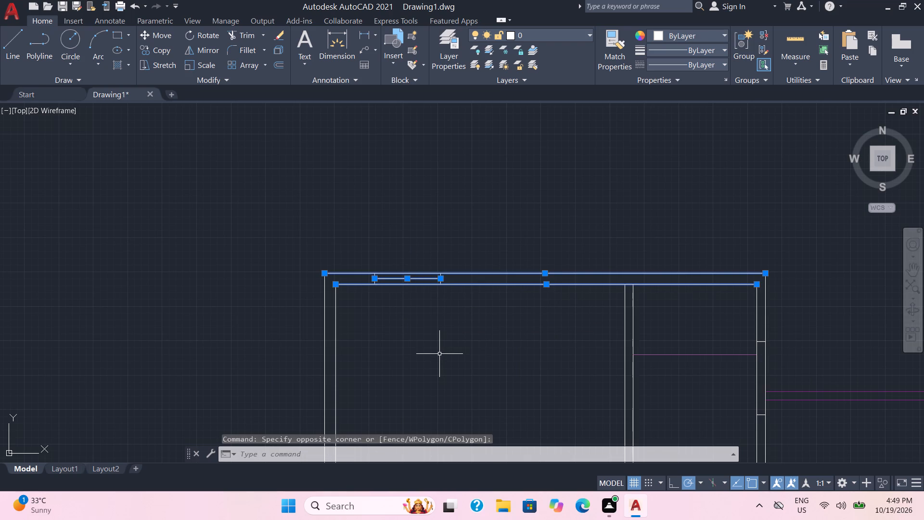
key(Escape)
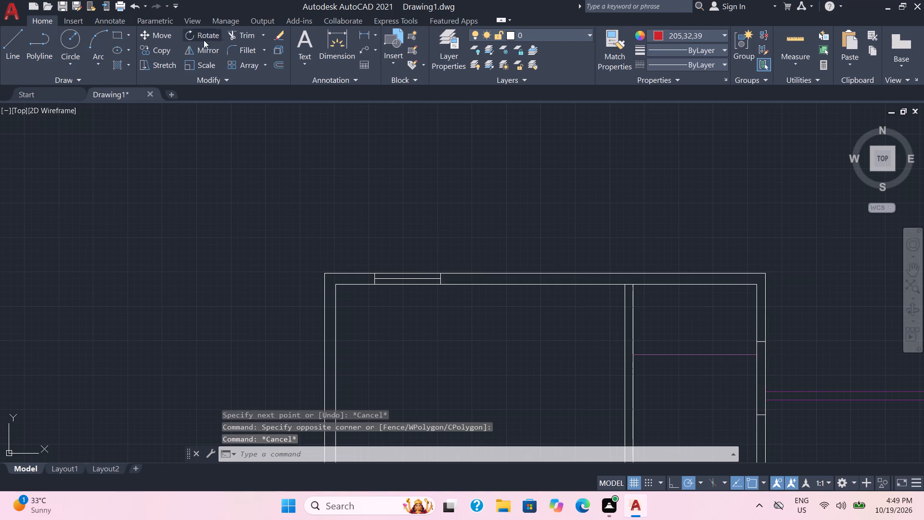
Trim away both north wall faces and the middle line between the two jamb lines in the northwest room.
click(245, 33)
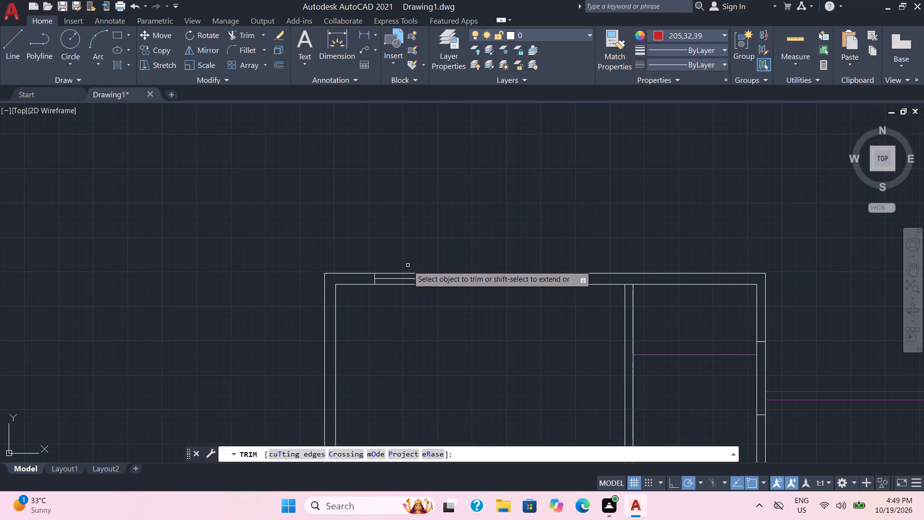
click(408, 272)
click(408, 277)
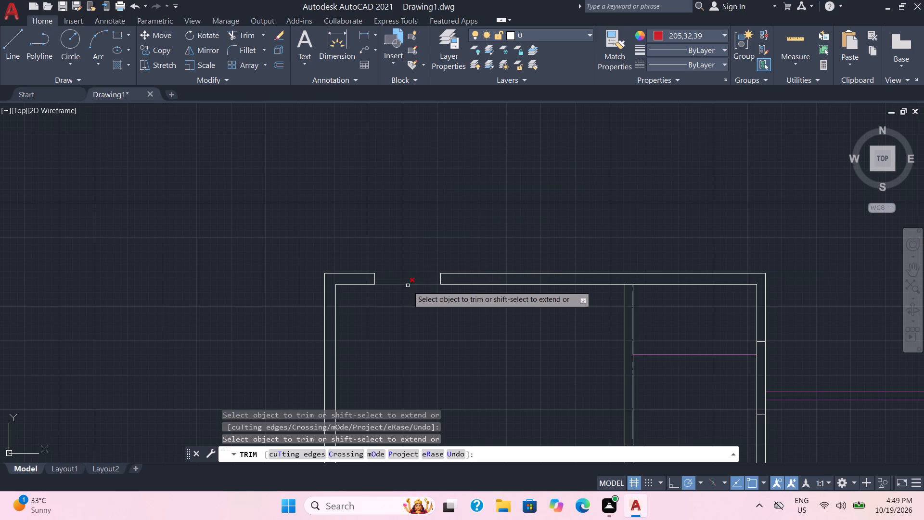
click(408, 286)
Draw connected red lines around the northwest room's north window gap, along both wall faces and jambs, with a centre line between the jambs.
click(24, 58)
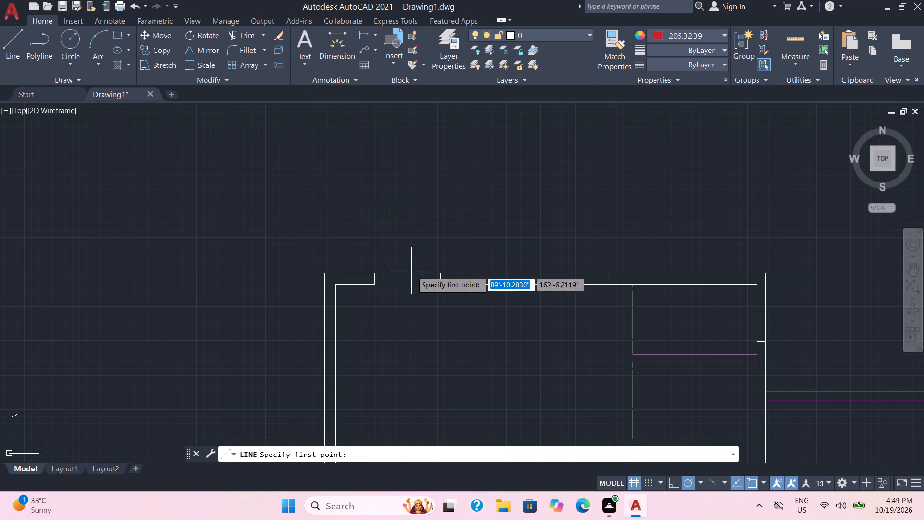
click(370, 272)
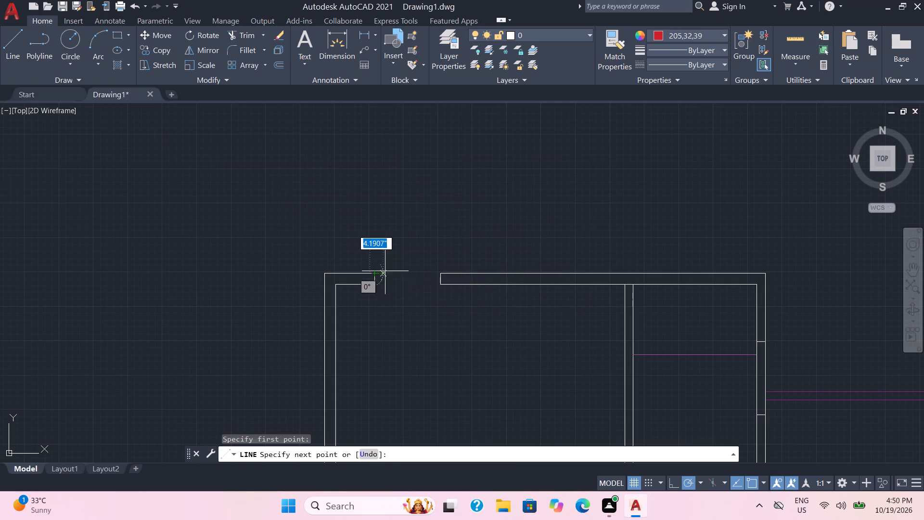
click(439, 272)
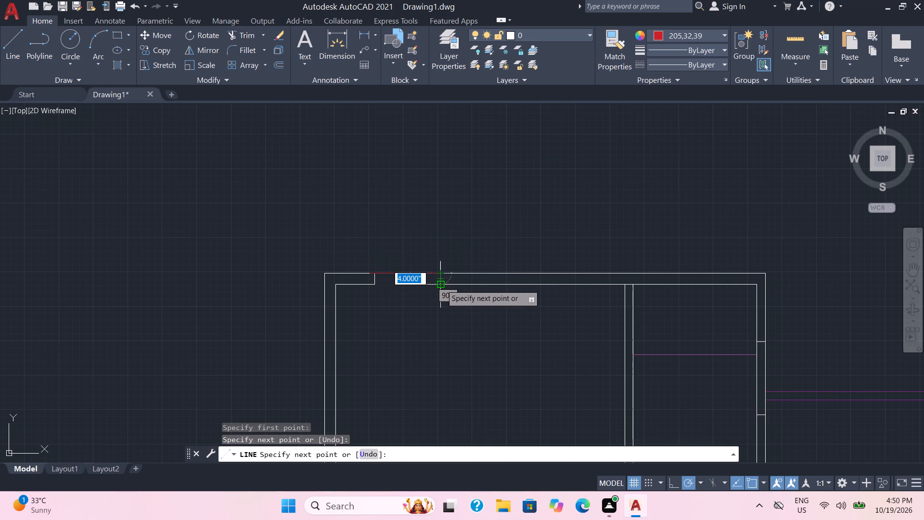
click(441, 285)
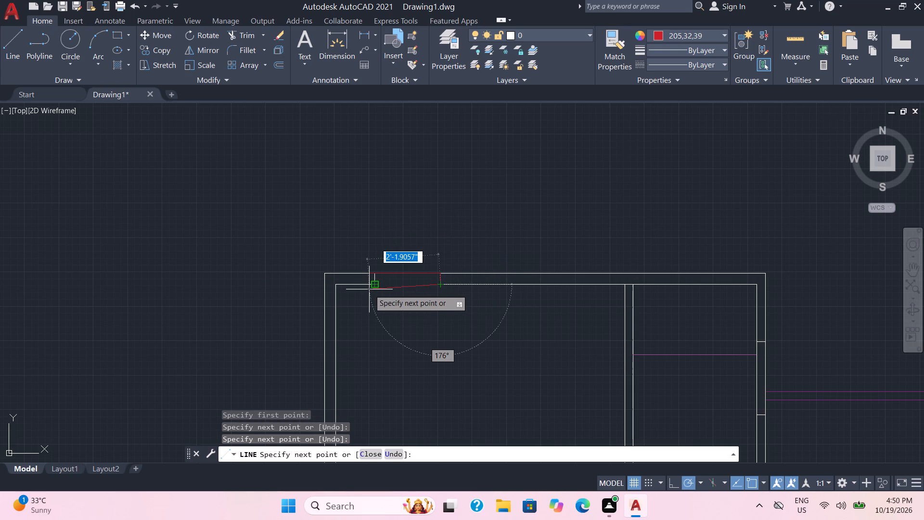
click(373, 286)
scroll(374, 279, up, 4)
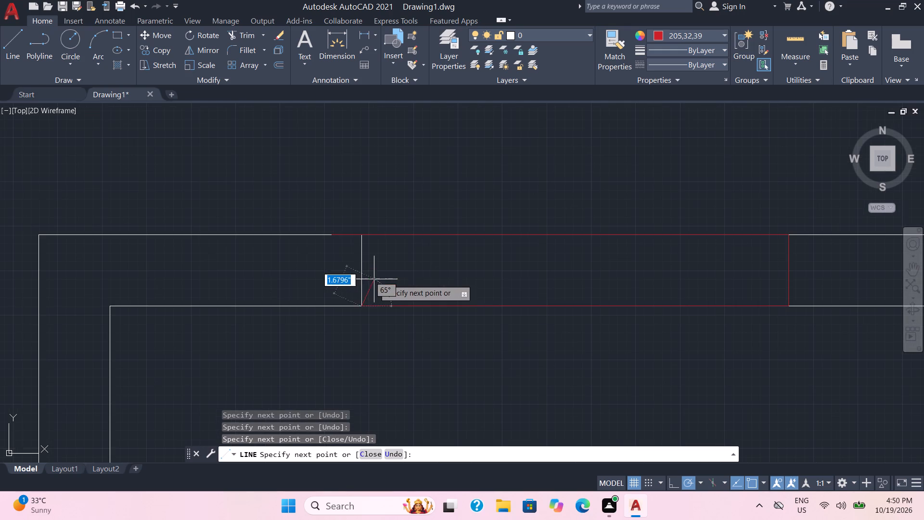
click(363, 269)
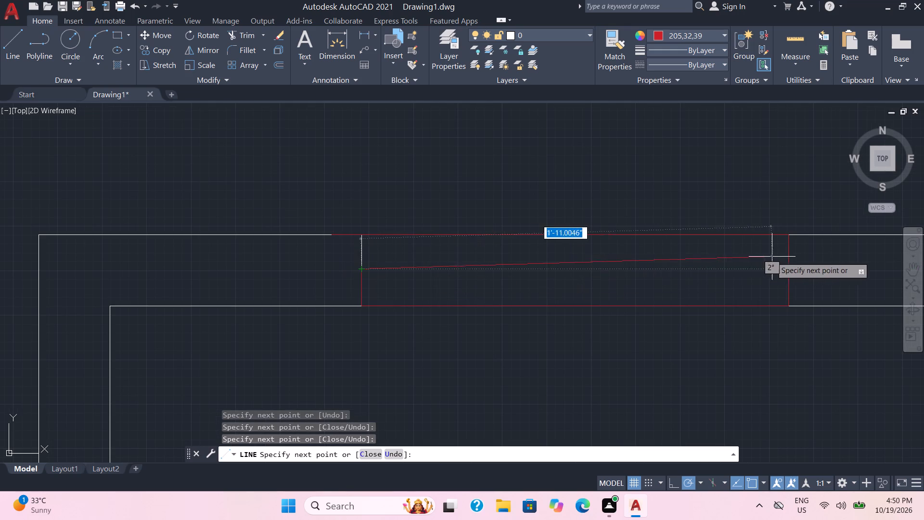
click(788, 265)
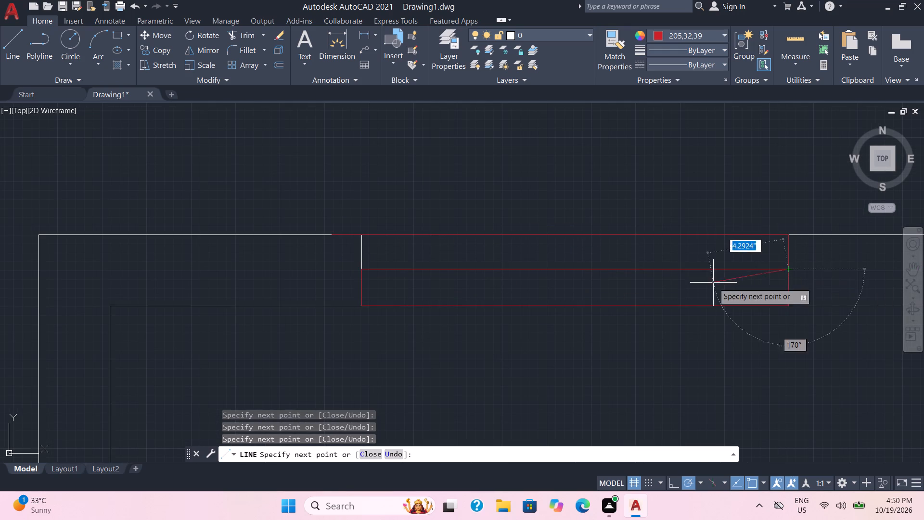
click(361, 268)
click(361, 234)
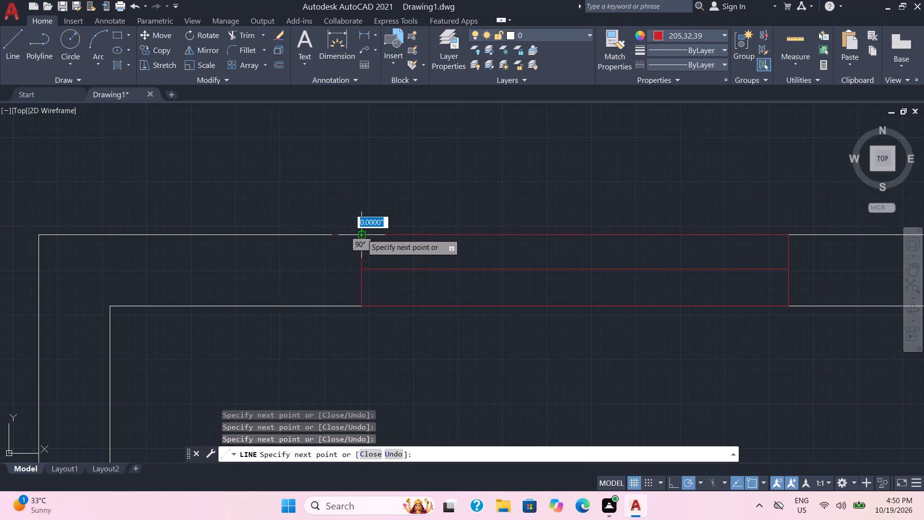
key(Escape)
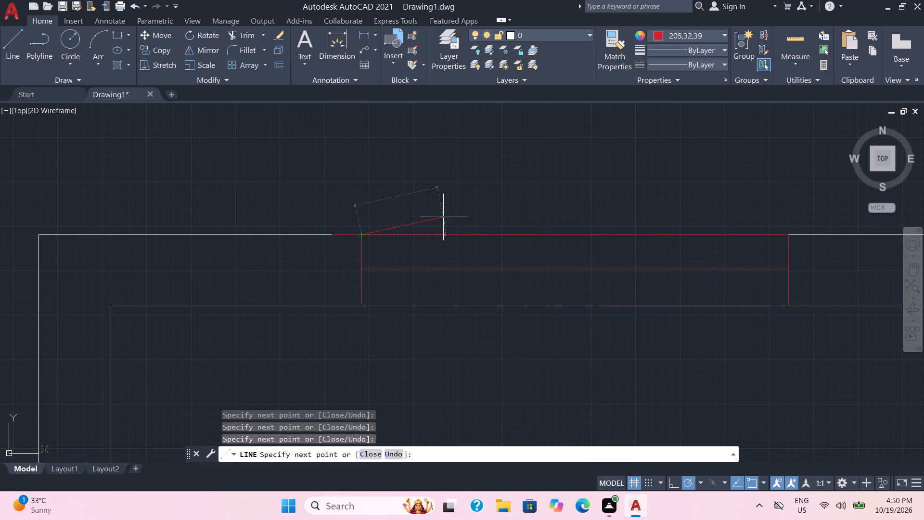
Trim the red outer-face line's overhang beyond the window's west jamb.
click(318, 236)
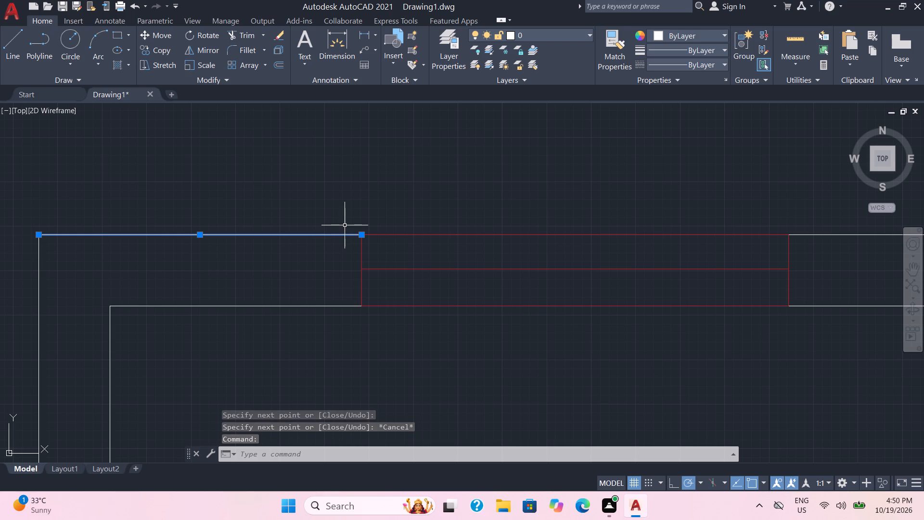
key(Escape)
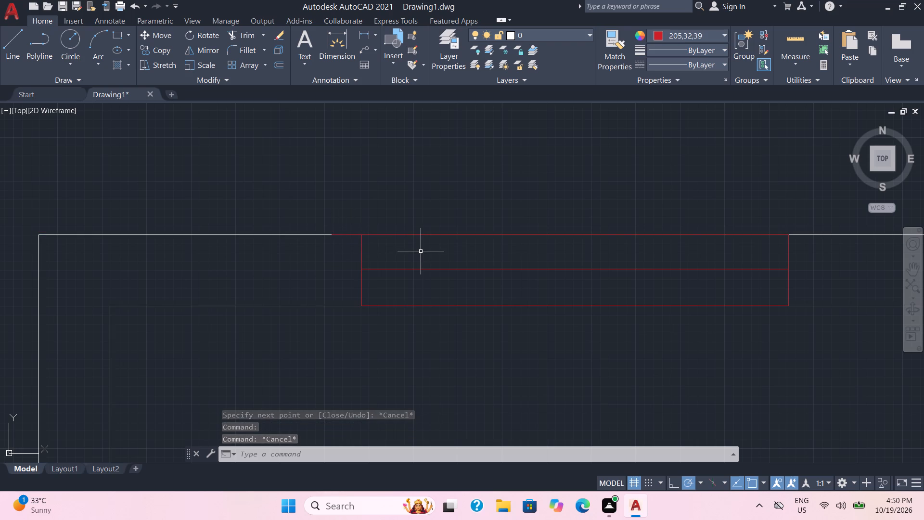
click(244, 37)
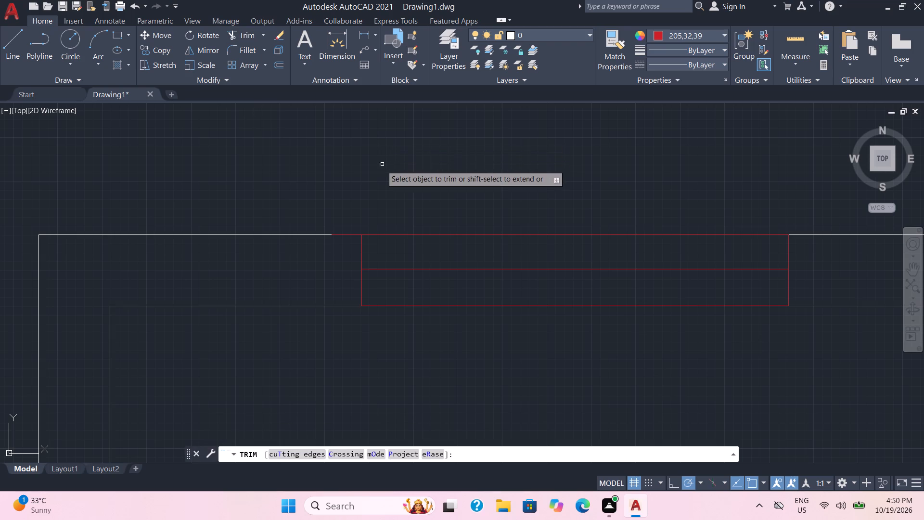
click(352, 234)
Start a solid hatch in black 0,0,0 and fill the east wall segment between the cross lines in the narrow room beside the northwest room.
scroll(380, 187, down, 3)
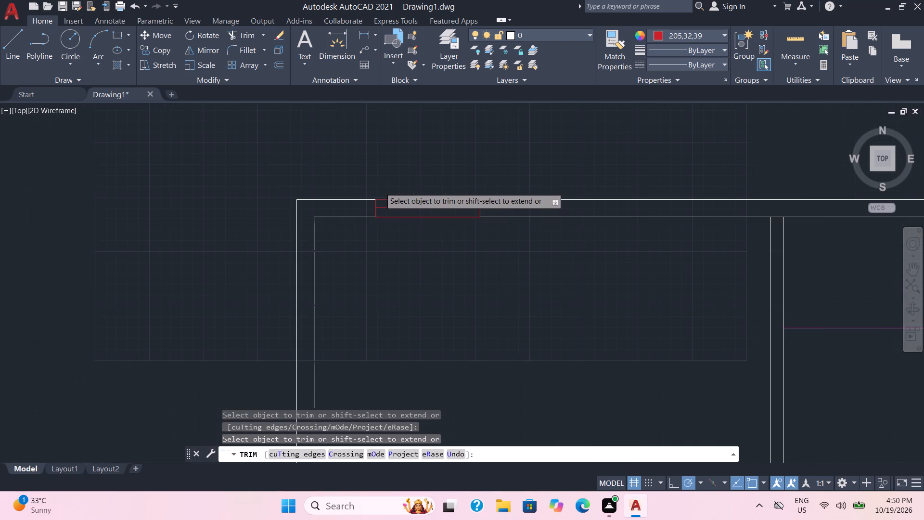
scroll(484, 314, down, 1)
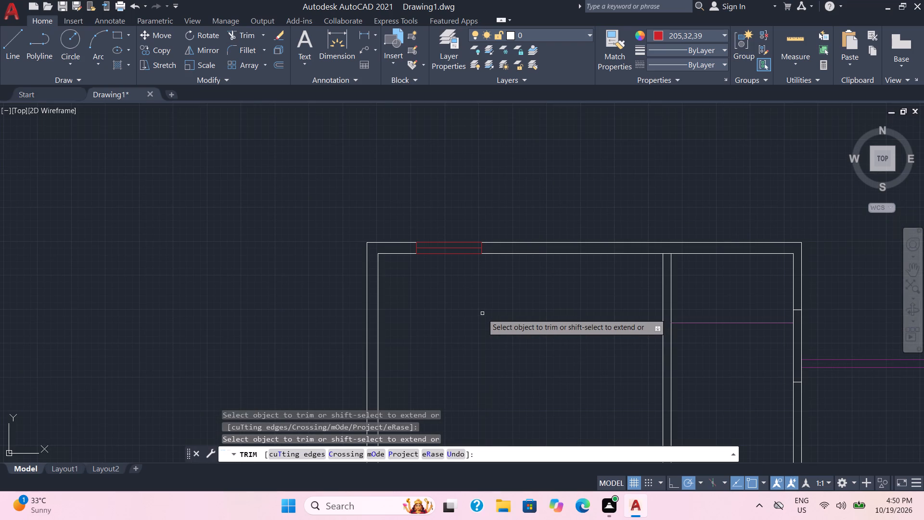
middle_drag(482, 313, 378, 245)
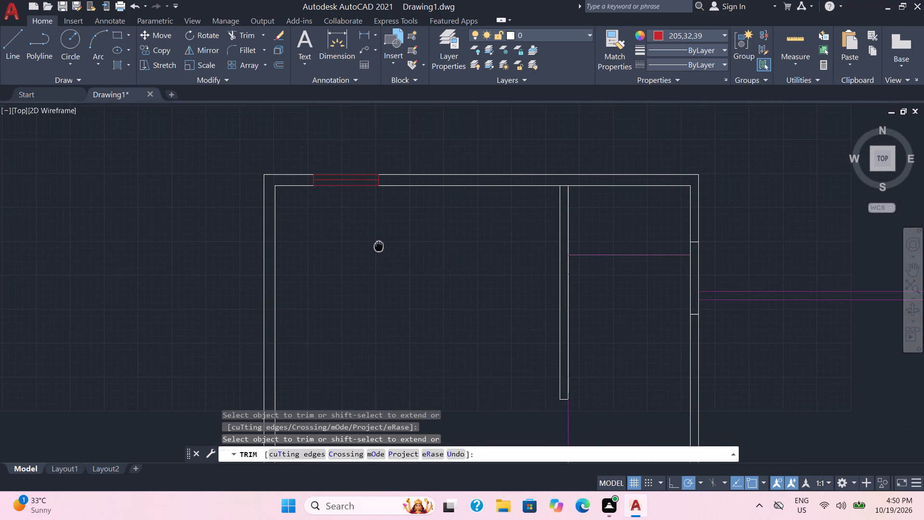
middle_drag(378, 245, 378, 244)
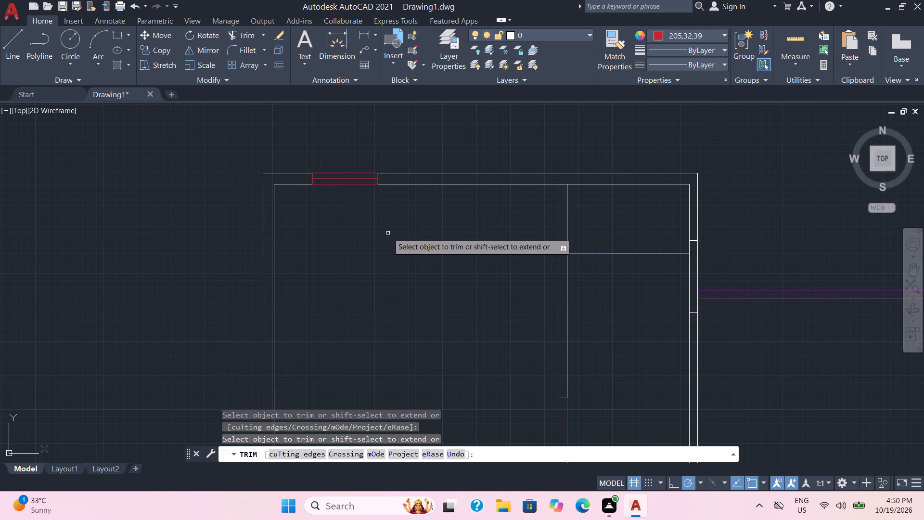
click(115, 65)
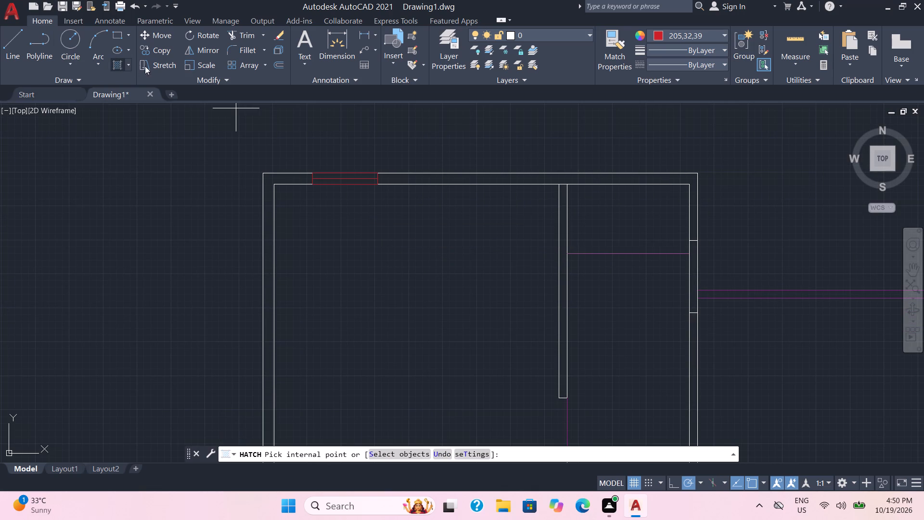
click(113, 42)
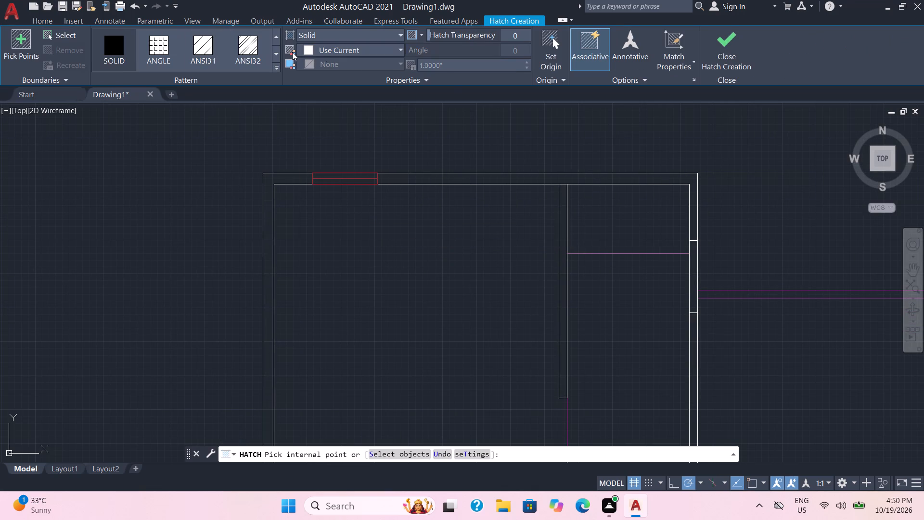
click(392, 47)
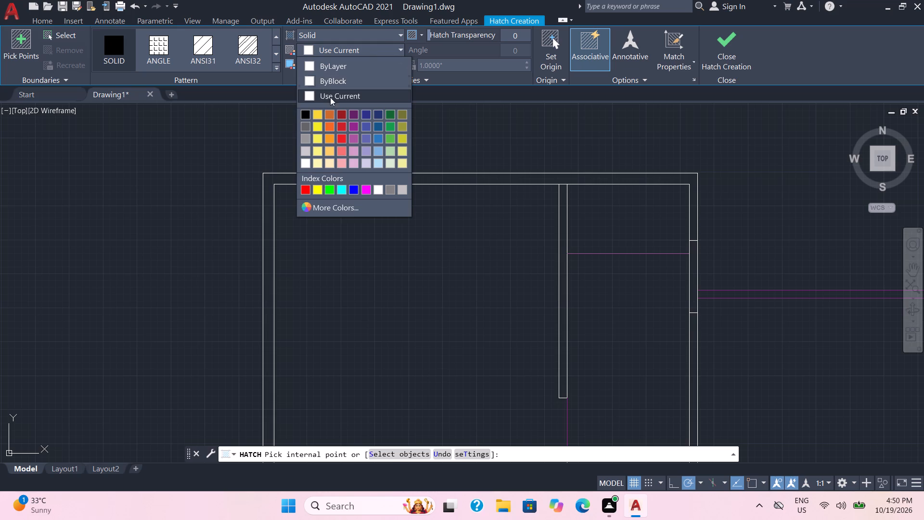
click(305, 117)
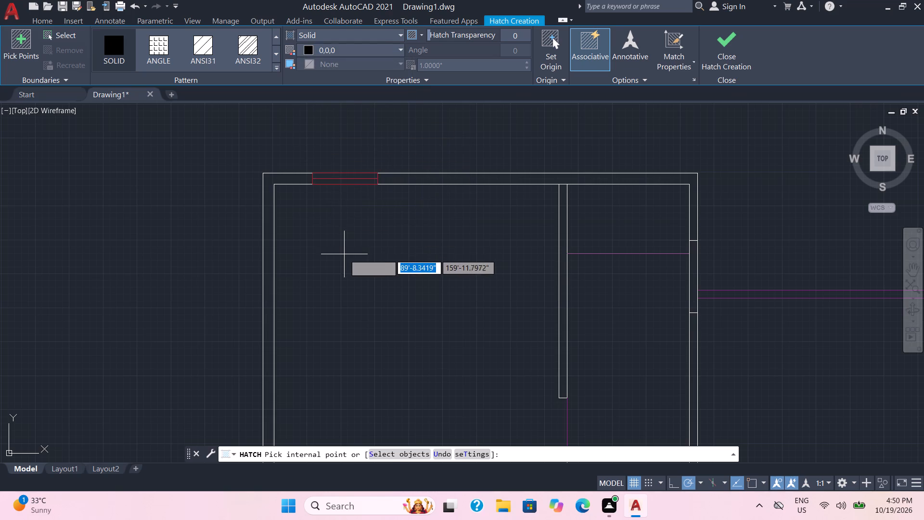
scroll(344, 254, down, 1)
middle_drag(348, 255, 221, 222)
scroll(403, 243, up, 3)
click(528, 217)
Fill the matching wall segment across the central gap, on the west wall of the northeast narrow room, with the black hatch.
scroll(481, 241, down, 1)
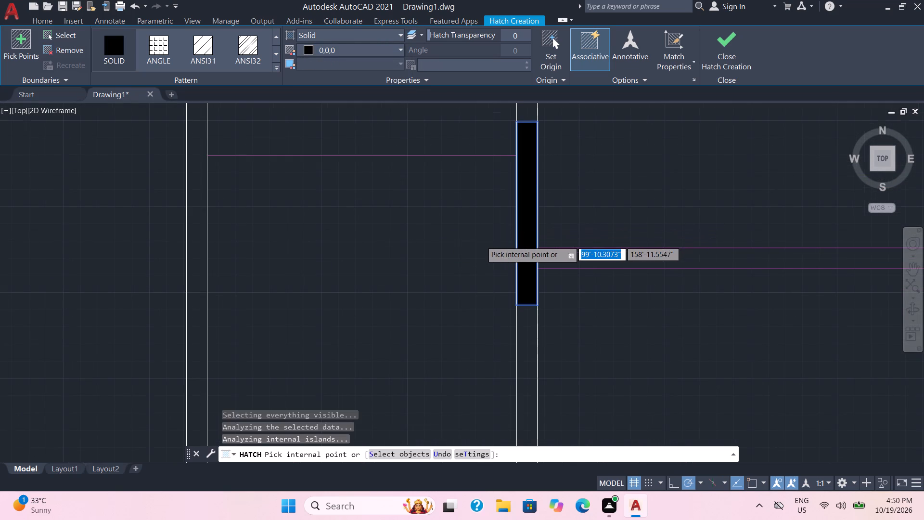
scroll(670, 175, down, 2)
middle_drag(667, 181, 457, 228)
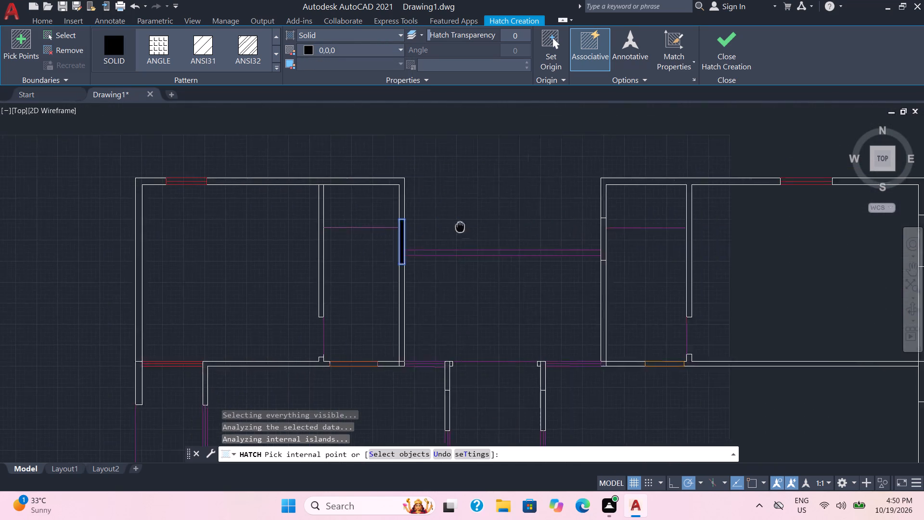
middle_drag(457, 228, 434, 234)
scroll(570, 242, up, 2)
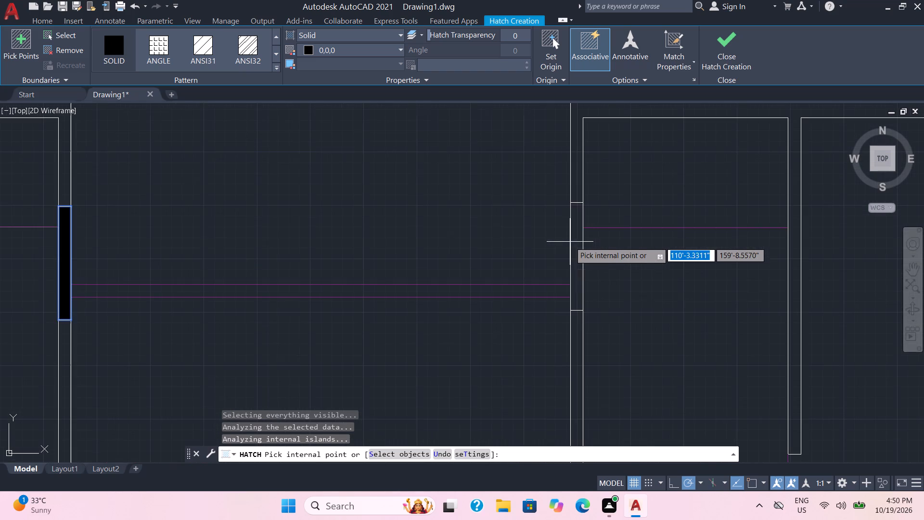
click(580, 243)
Fill the top segments and small side stubs of both central corridor walls with the same black hatch.
scroll(580, 243, down, 3)
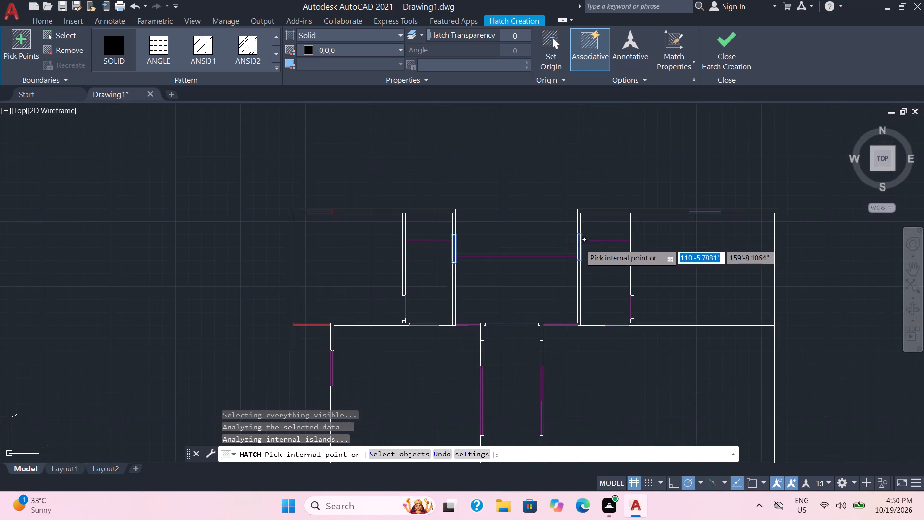
scroll(589, 270, up, 2)
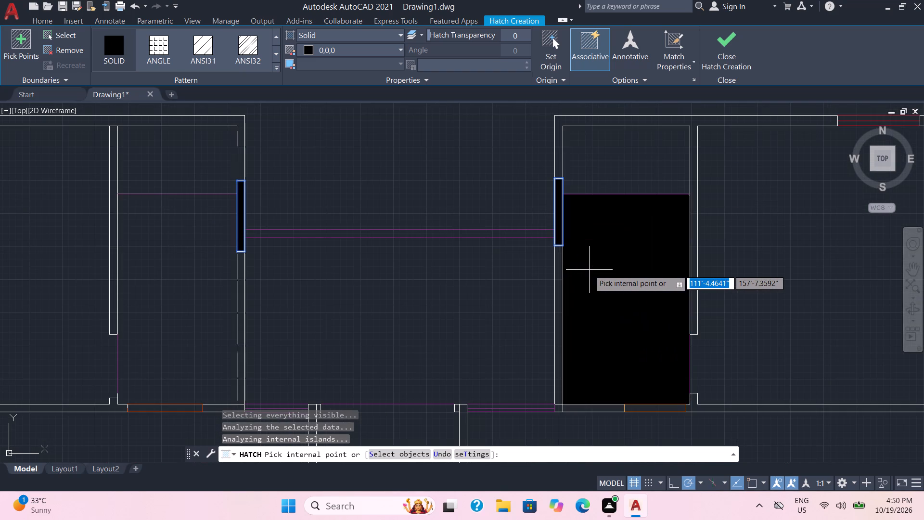
scroll(589, 270, down, 2)
middle_drag(589, 270, 548, 171)
scroll(529, 268, up, 1)
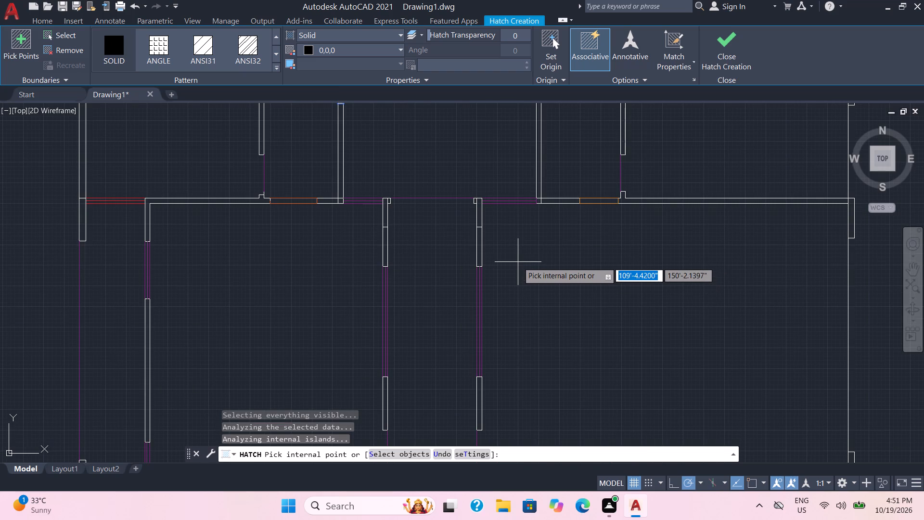
scroll(514, 252, up, 1)
scroll(469, 214, up, 1)
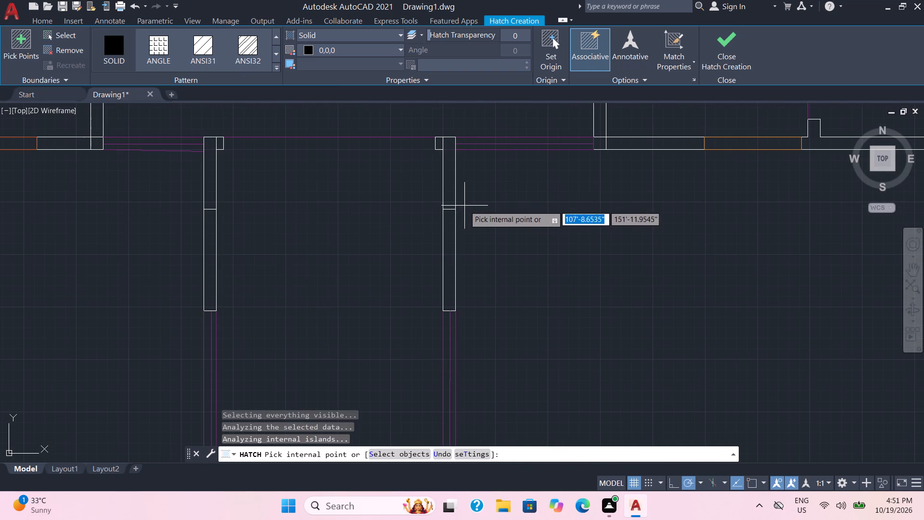
click(450, 183)
click(439, 144)
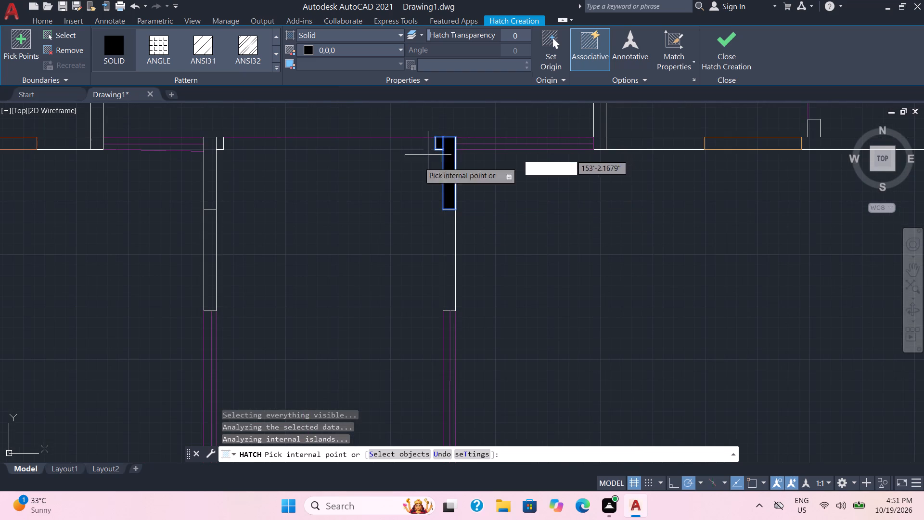
scroll(339, 197, down, 1)
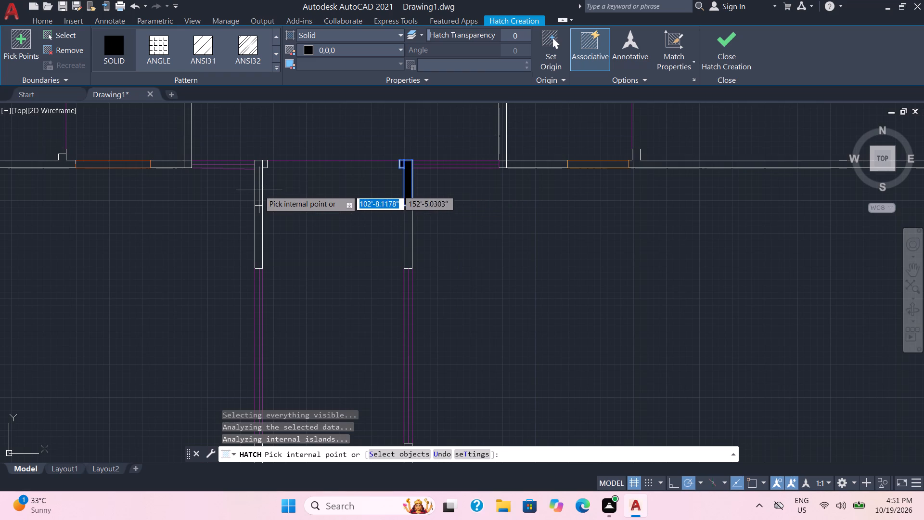
click(258, 188)
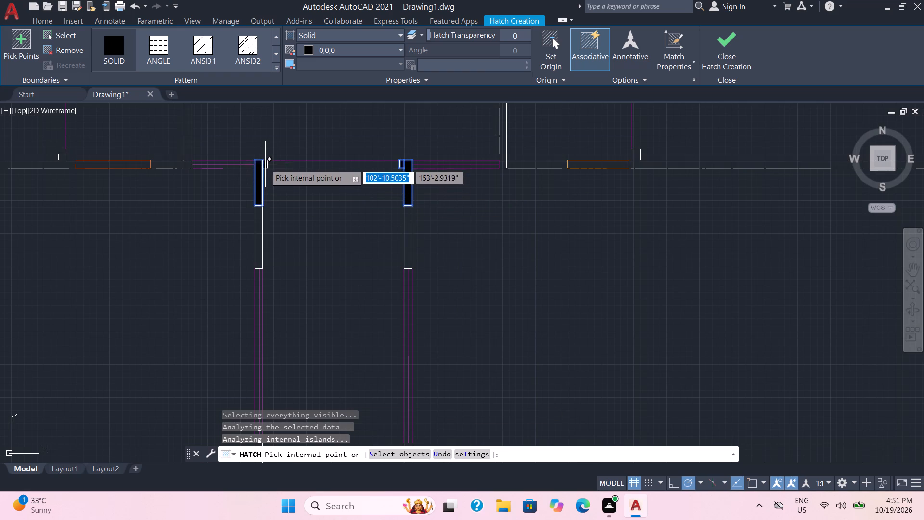
click(265, 165)
Fill the short outer wall segment extending south from the northwest room's southwest corner with the black hatch.
scroll(278, 185, down, 1)
middle_drag(285, 192, 450, 199)
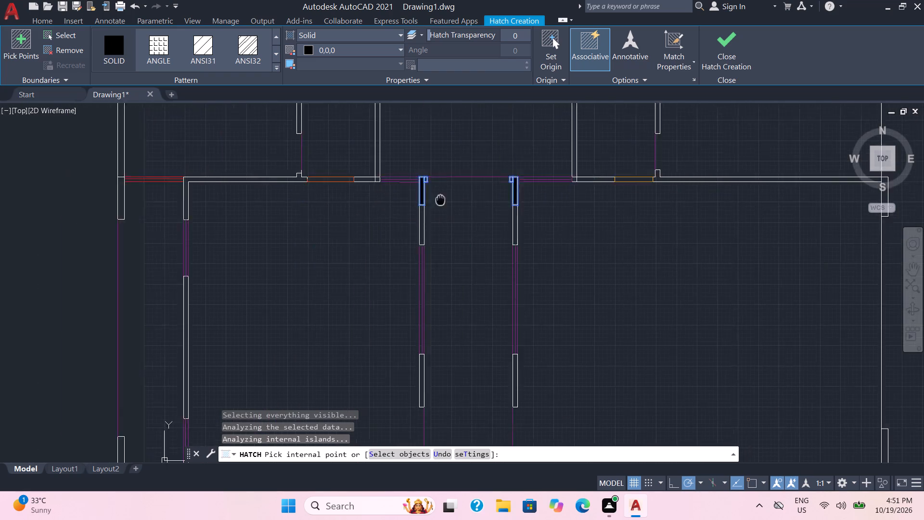
middle_drag(450, 199, 544, 196)
middle_drag(379, 221, 536, 214)
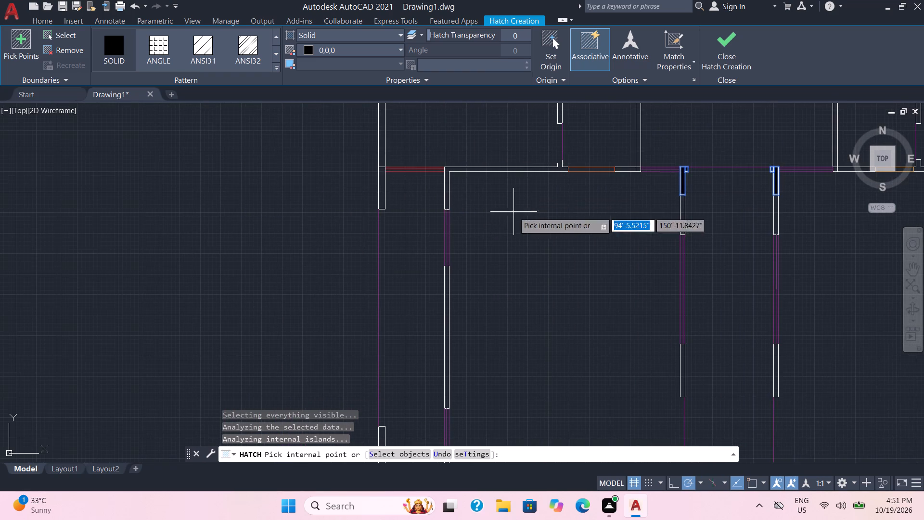
click(382, 192)
Fill the west outer wall segment at the south end of the narrow open strip with the solid black hatch.
scroll(393, 203, down, 3)
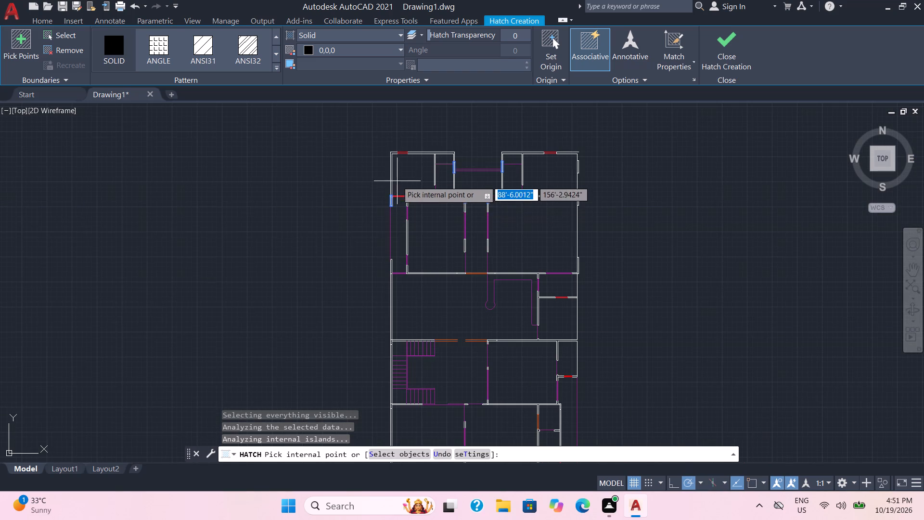
scroll(398, 170, up, 2)
middle_drag(390, 171, 392, 171)
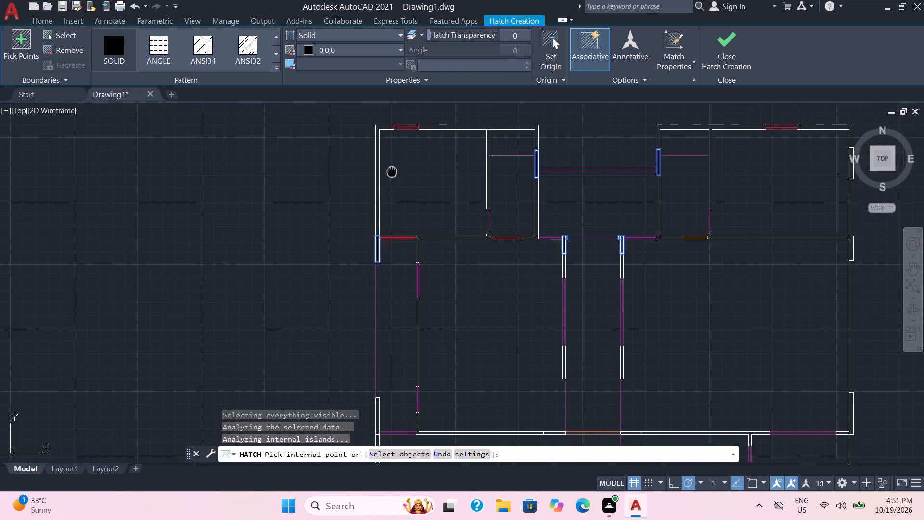
middle_drag(392, 171, 400, 209)
scroll(405, 223, down, 1)
middle_drag(407, 218, 400, 141)
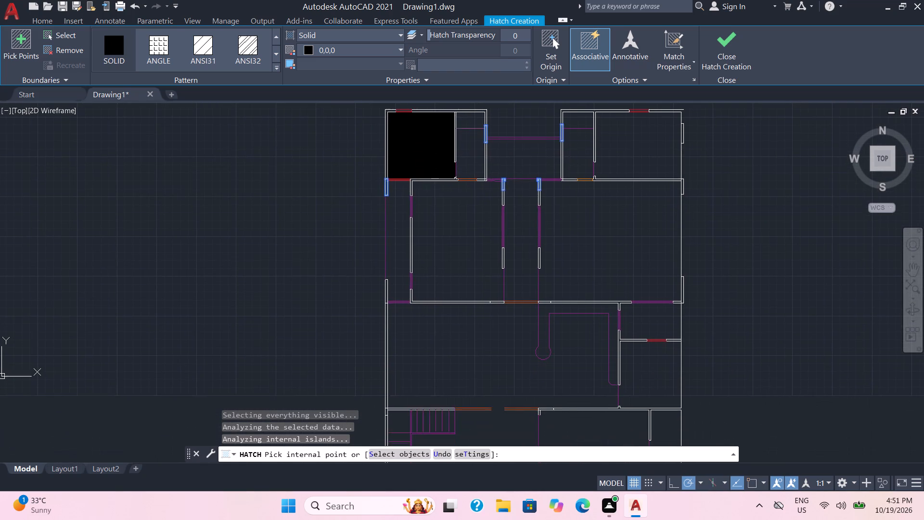
scroll(394, 260, up, 3)
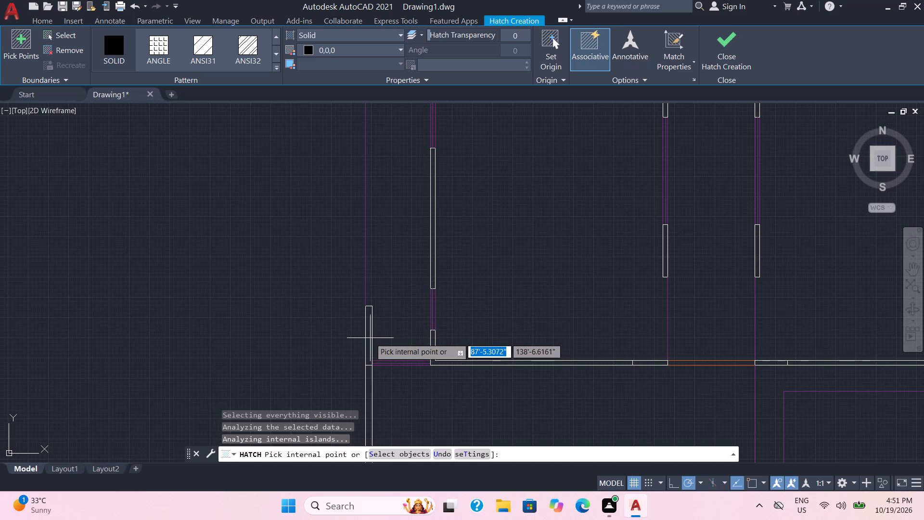
click(369, 338)
Fill the short wall segments on both sides of the orange door opening at the central corridor's south end with black hatch.
scroll(591, 318, down, 1)
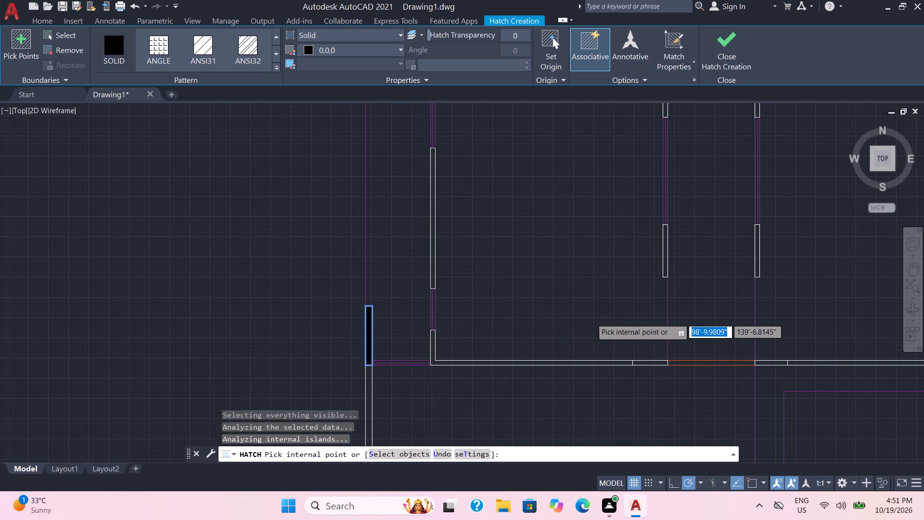
scroll(646, 337, up, 4)
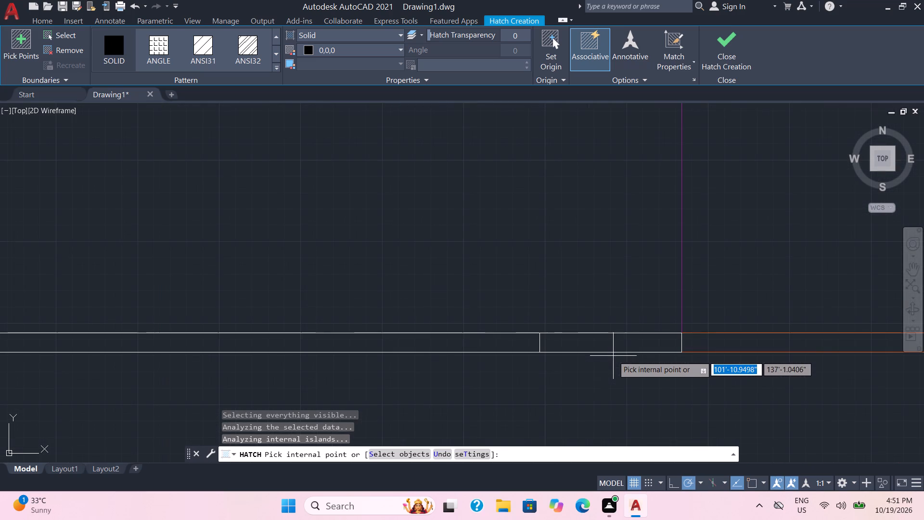
click(613, 346)
scroll(584, 308, down, 2)
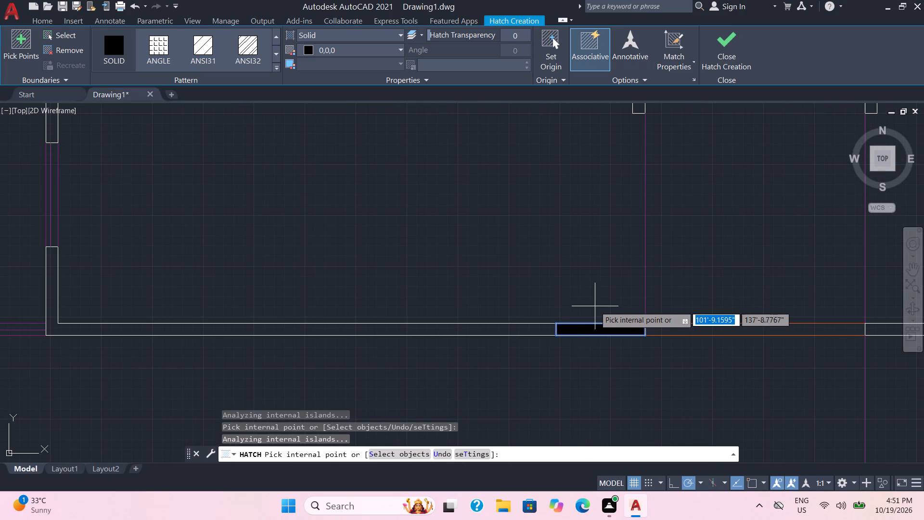
scroll(595, 306, down, 1)
middle_drag(596, 306, 399, 319)
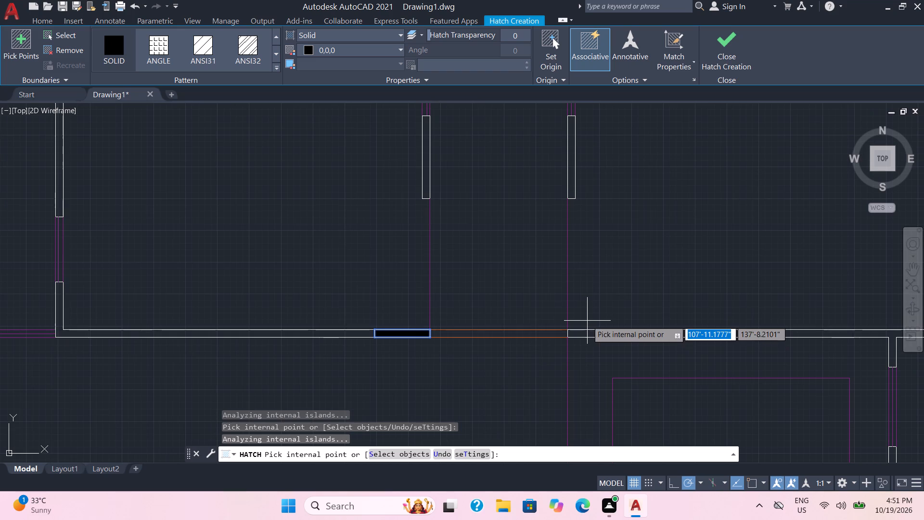
click(588, 336)
Fill the projecting segment on the northeast room's east outer wall with the black hatch.
scroll(572, 283, down, 1)
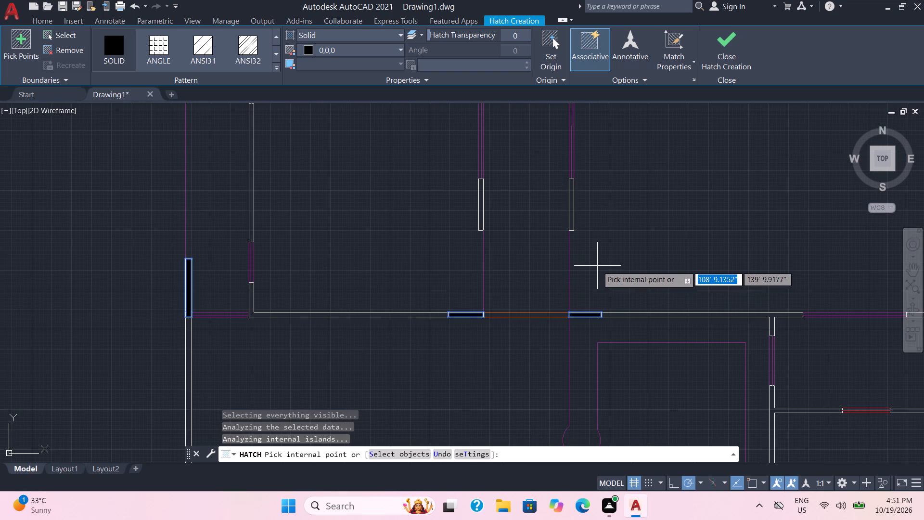
middle_drag(598, 265, 376, 398)
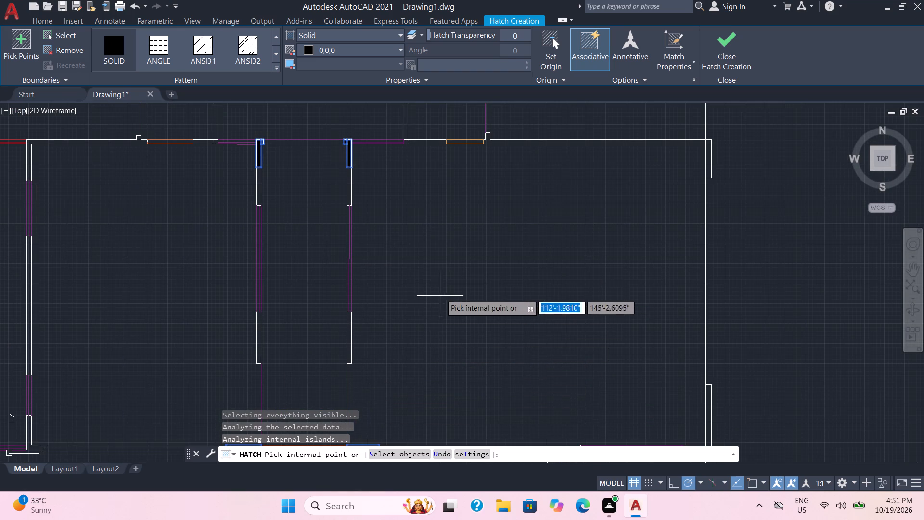
scroll(447, 280, down, 1)
middle_drag(447, 280, 442, 375)
scroll(447, 280, down, 1)
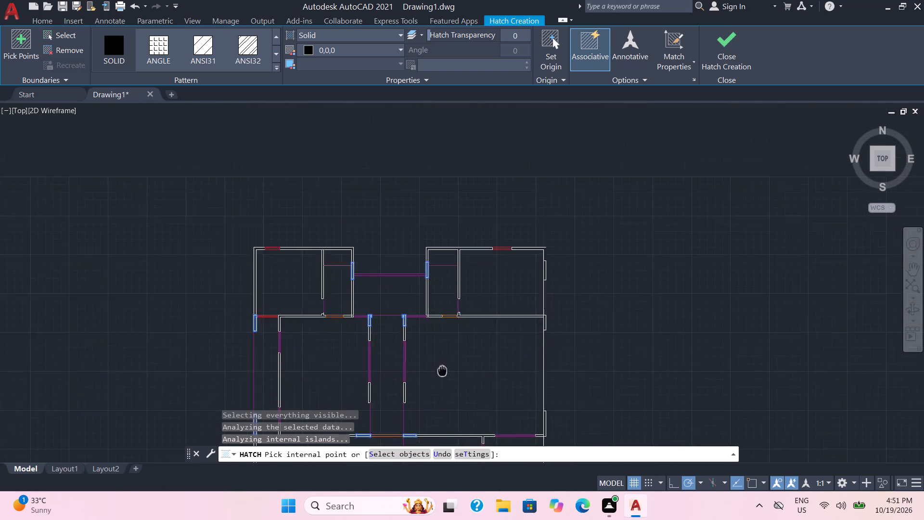
middle_drag(442, 375, 441, 390)
scroll(485, 316, up, 2)
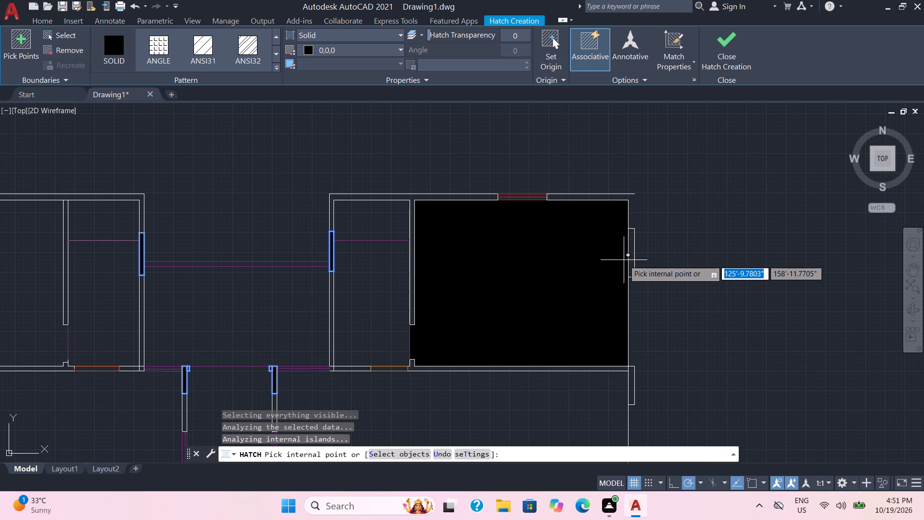
scroll(631, 254, up, 2)
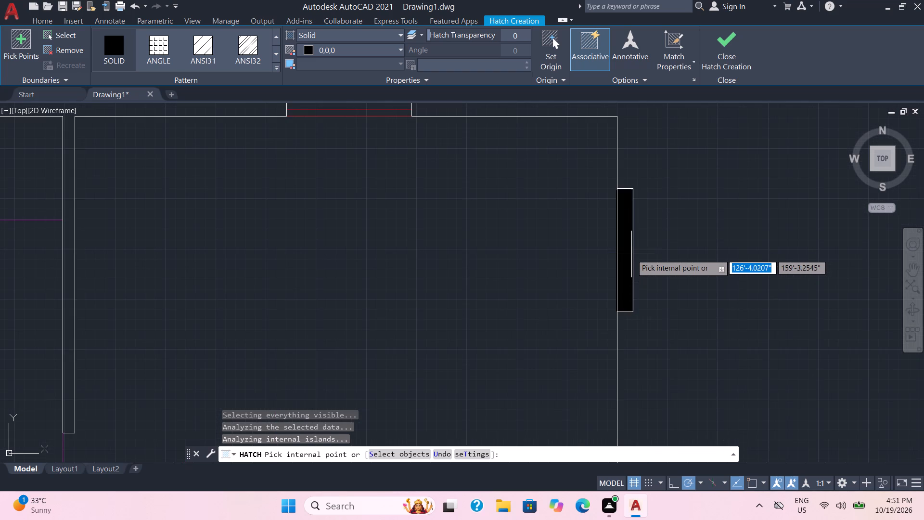
click(631, 254)
Fill the two projecting east outer wall segments at the north and south ends of the large room below the northeast room.
scroll(631, 254, down, 3)
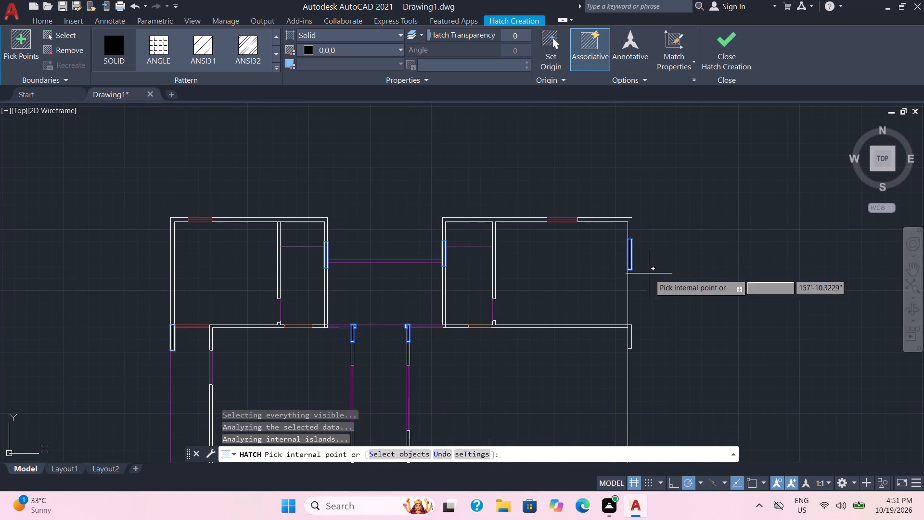
middle_drag(671, 305, 664, 184)
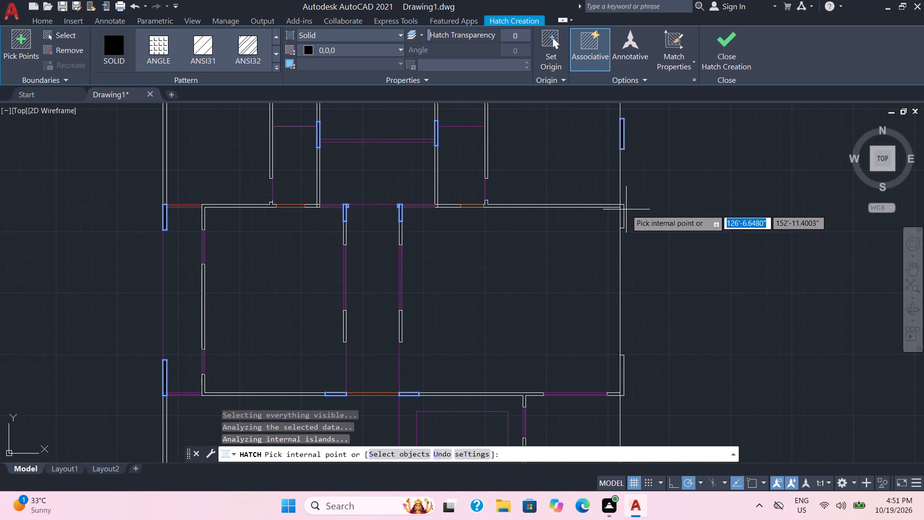
scroll(626, 209, up, 2)
click(611, 224)
scroll(642, 274, down, 3)
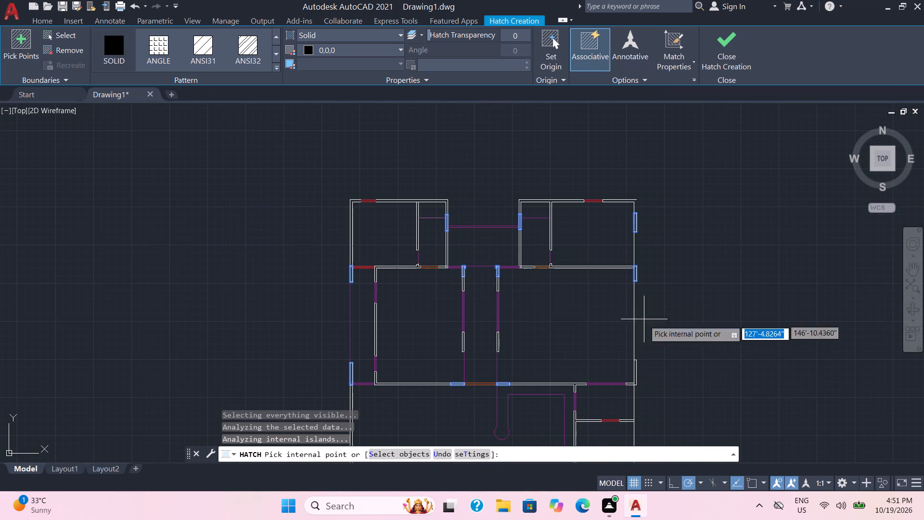
middle_drag(648, 355, 584, 213)
scroll(584, 213, up, 3)
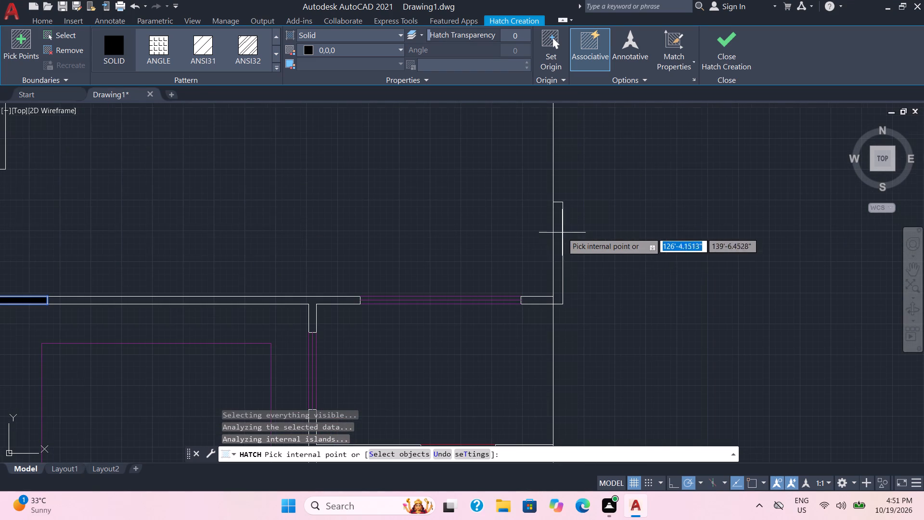
click(560, 258)
Fill the short east outer wall segment at the northeast corner of the small room in the plan's southeast part with black hatch.
scroll(587, 263, down, 3)
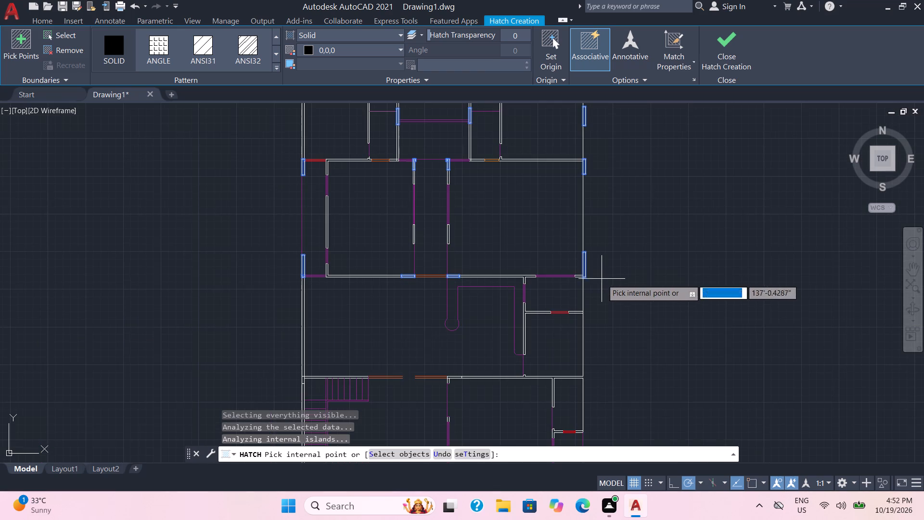
middle_drag(612, 308, 586, 181)
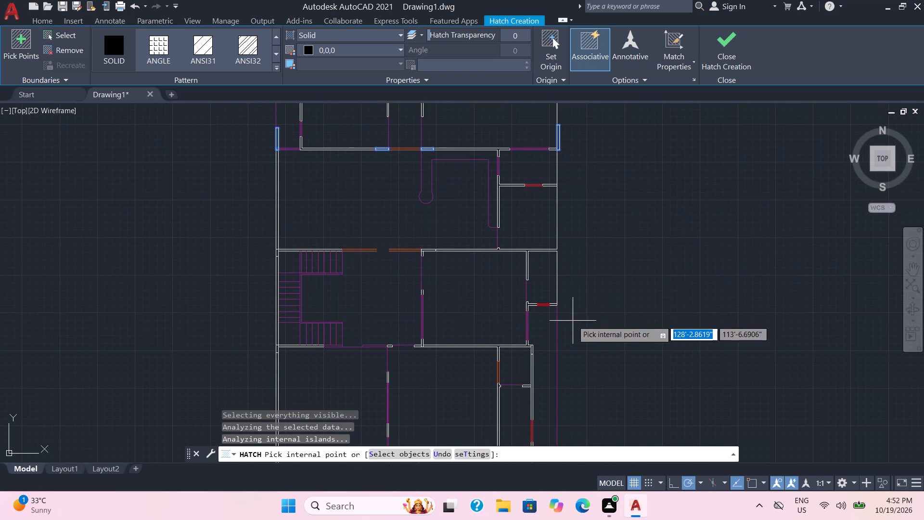
scroll(573, 321, up, 2)
middle_drag(495, 380, 531, 274)
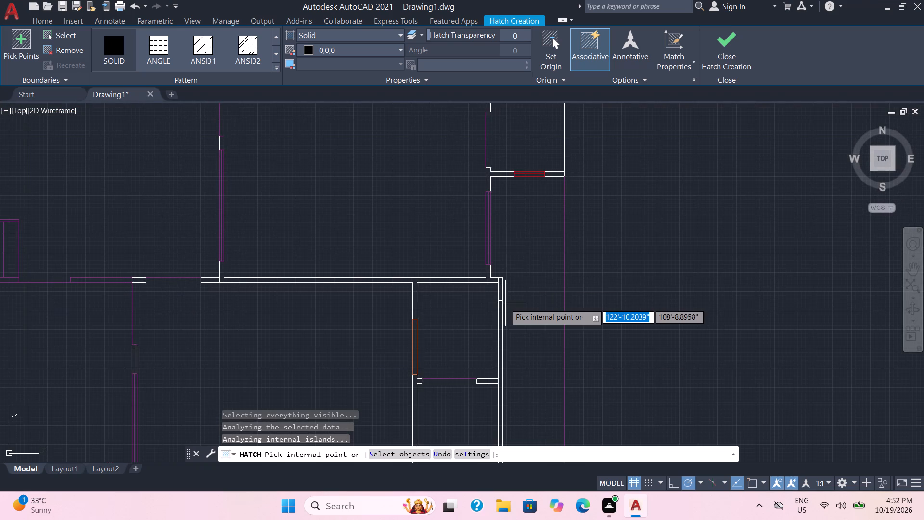
scroll(505, 303, up, 1)
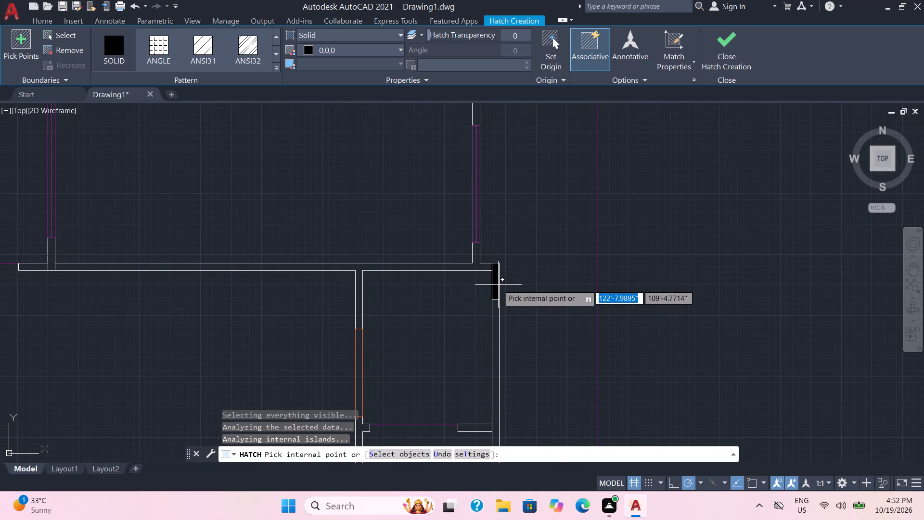
click(500, 284)
scroll(500, 286, down, 2)
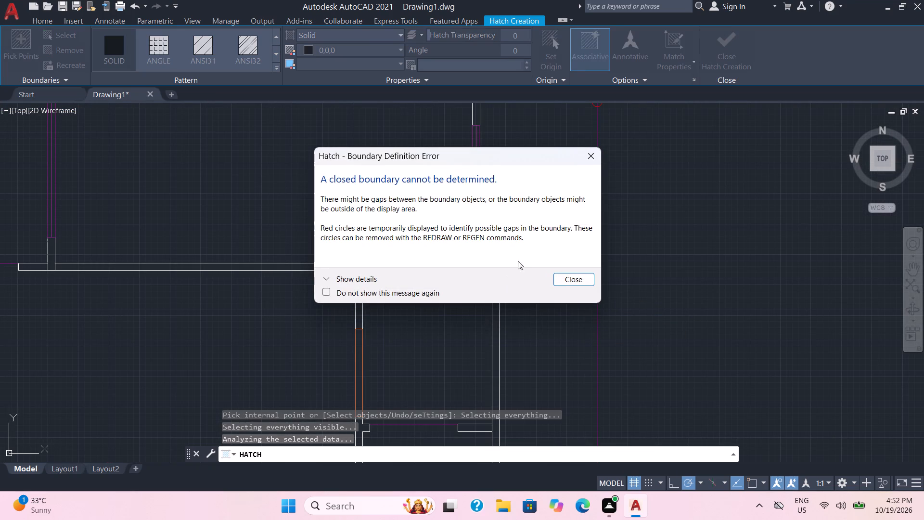
click(589, 154)
scroll(521, 293, up, 3)
click(409, 273)
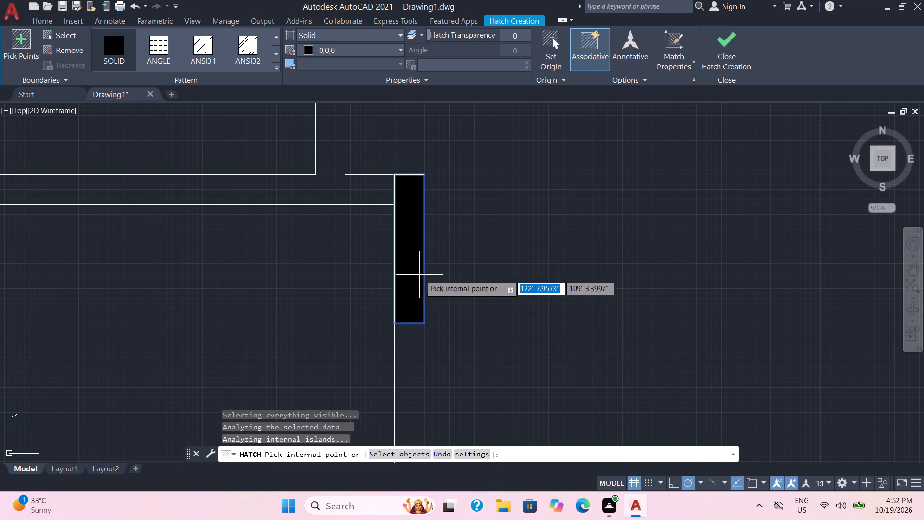
Fill the south wall segment of the lower middle room at the southern porch's northwest corner with the black hatch.
scroll(437, 275, down, 3)
middle_drag(370, 296, 679, 250)
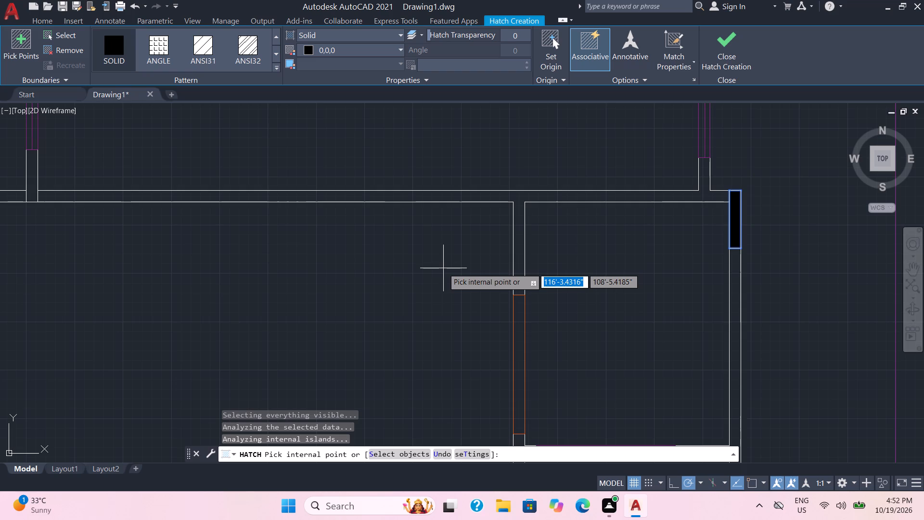
scroll(443, 270, down, 1)
middle_drag(442, 279, 673, 85)
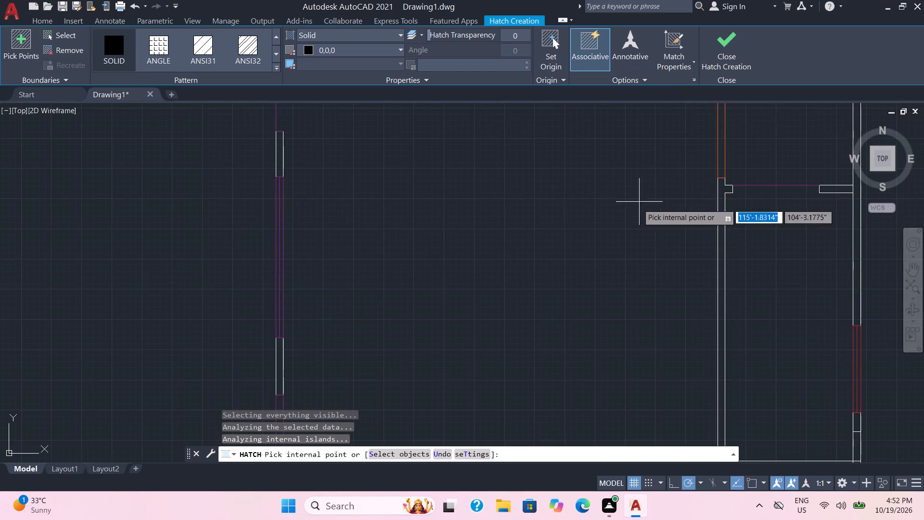
scroll(625, 232, down, 2)
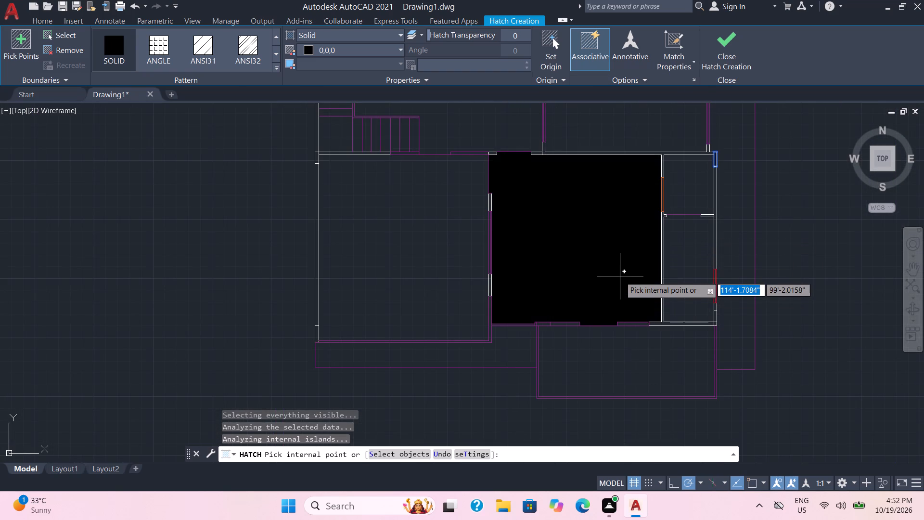
scroll(571, 333, up, 2)
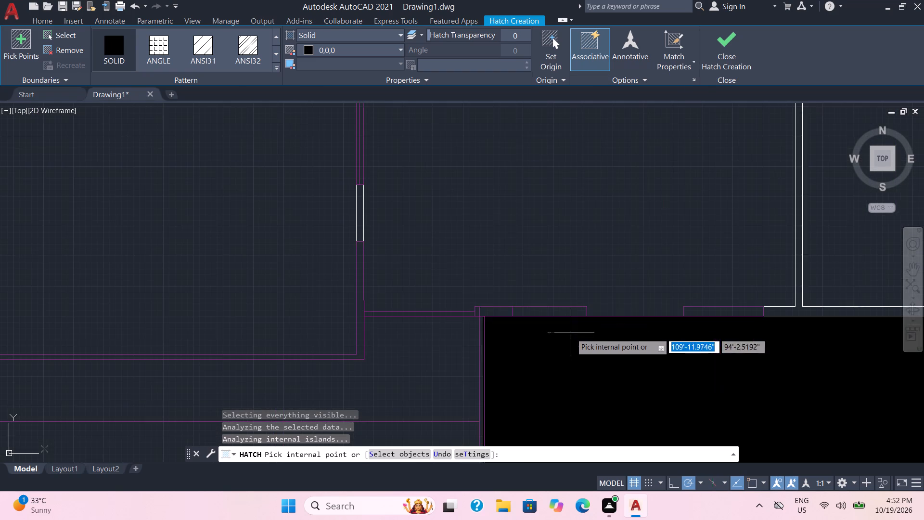
click(488, 310)
Fill the small isolated wall piece and the nearby vertical wall stub along the lower middle room's north wall with black hatch.
scroll(488, 310, up, 1)
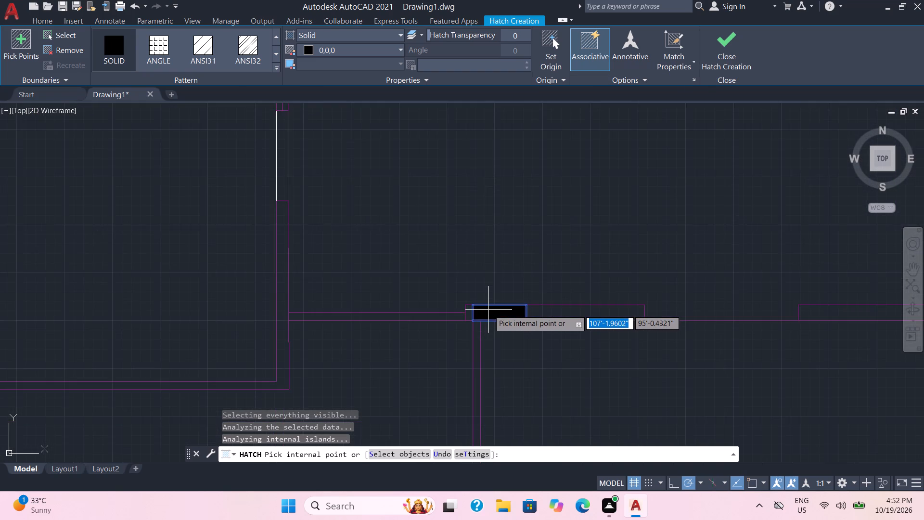
scroll(488, 309, down, 3)
middle_drag(495, 286, 498, 288)
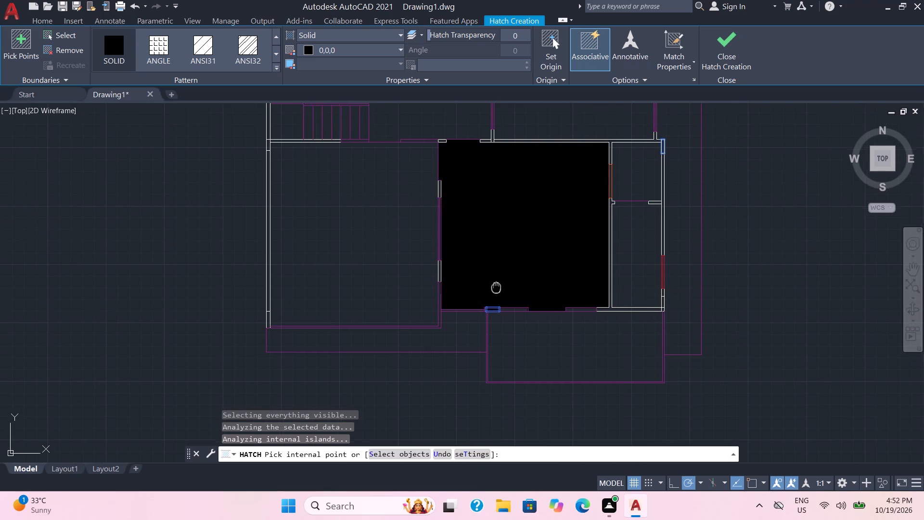
middle_drag(498, 288, 515, 324)
scroll(537, 242, up, 1)
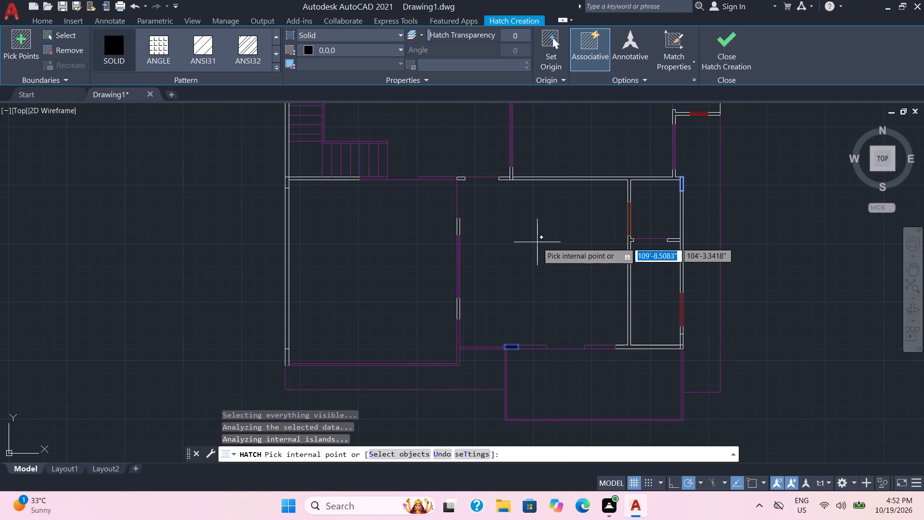
scroll(537, 242, up, 1)
scroll(537, 241, down, 4)
scroll(513, 218, up, 1)
middle_drag(513, 218, 555, 326)
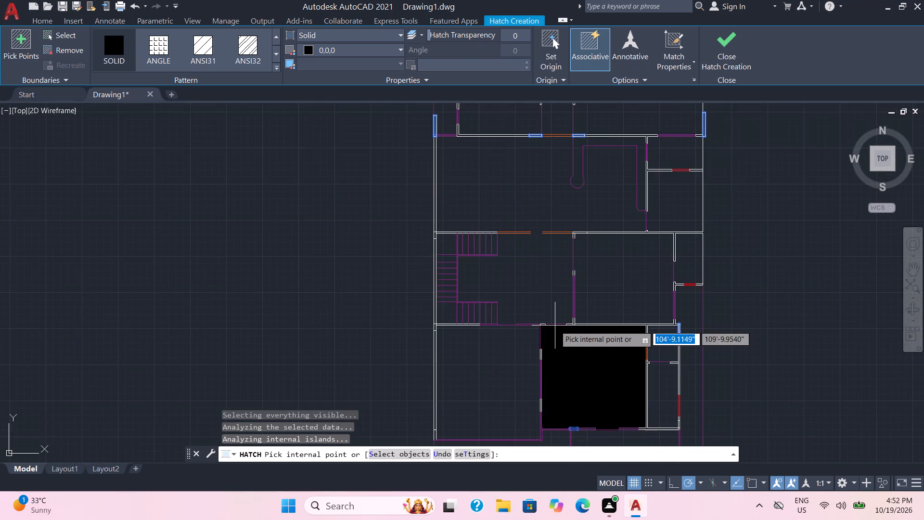
scroll(554, 321, up, 5)
click(440, 375)
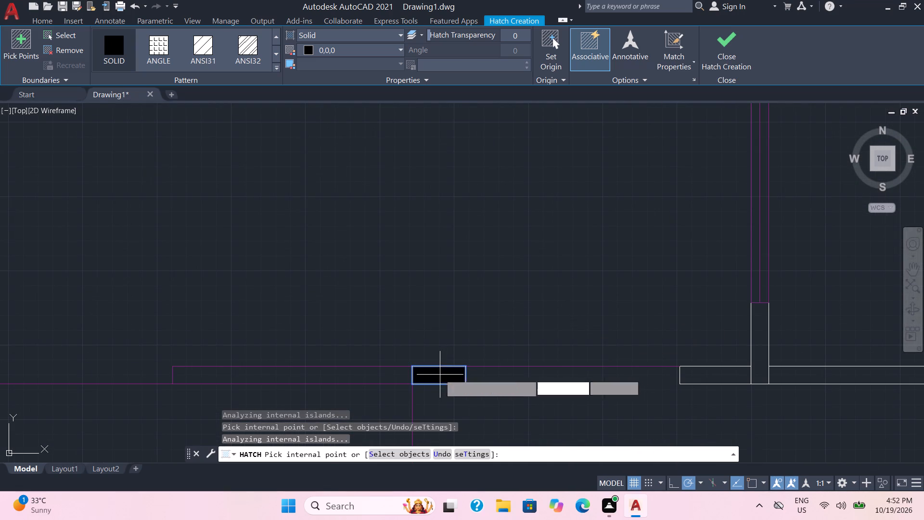
click(760, 358)
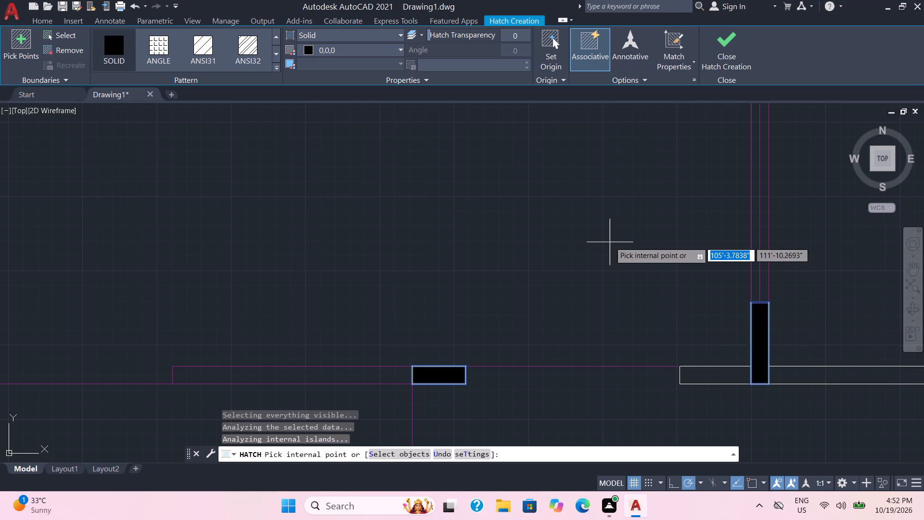
Fill the short north wall segment at the northwest corner of the room east of the staircase with solid black hatch.
scroll(610, 242, down, 2)
middle_drag(659, 203, 658, 397)
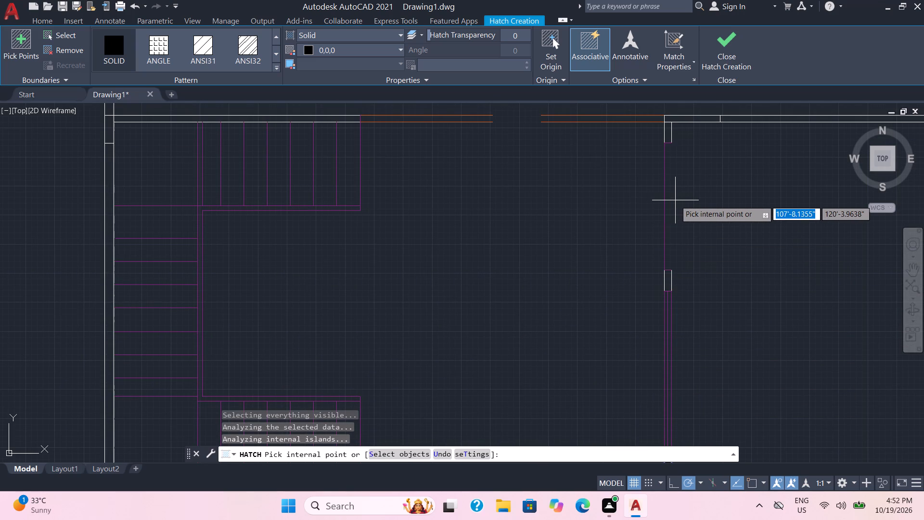
middle_drag(675, 200, 650, 311)
scroll(652, 305, down, 1)
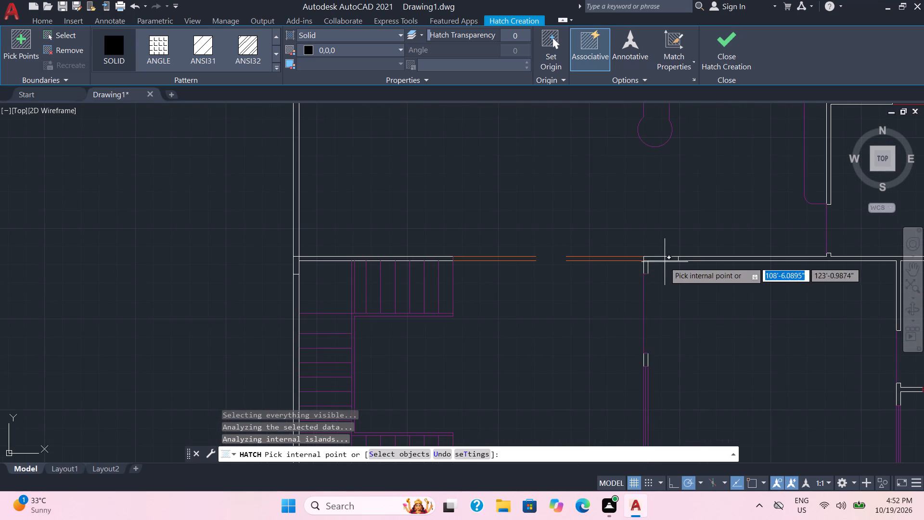
scroll(668, 258, up, 3)
click(653, 257)
Fill the short west outer wall segment at the staircase's northwest corner with the black hatch.
scroll(639, 265, down, 1)
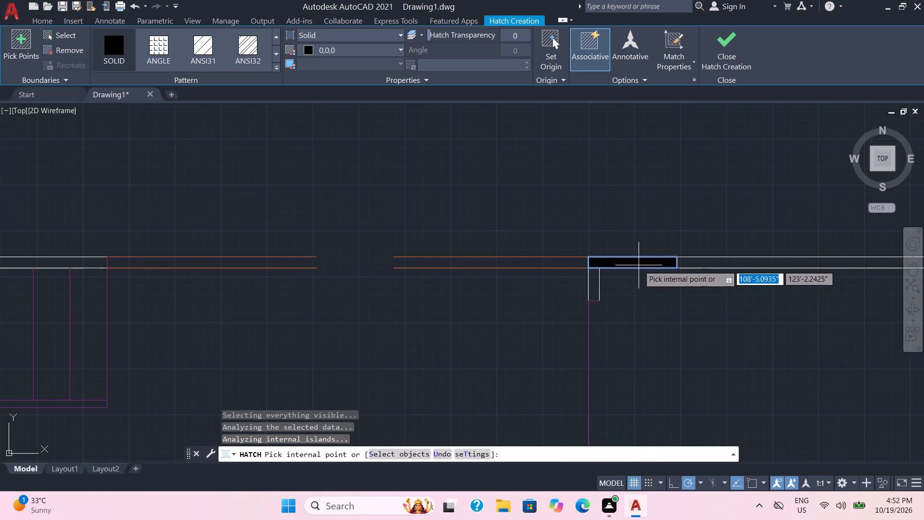
scroll(676, 300, down, 3)
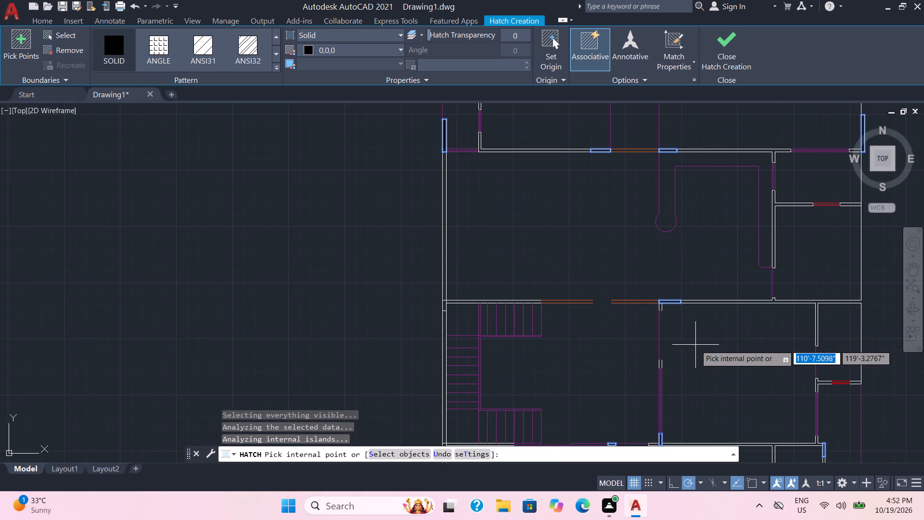
middle_drag(700, 345, 700, 227)
scroll(700, 345, down, 1)
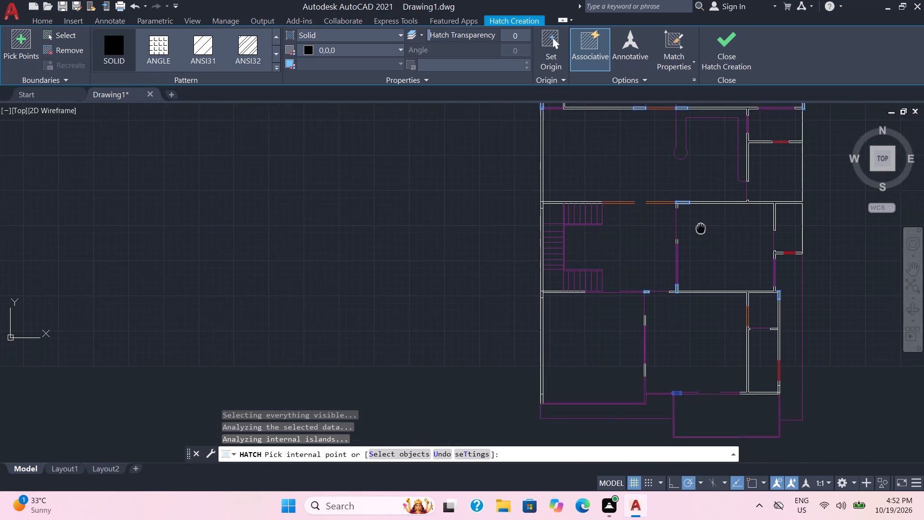
middle_drag(700, 227, 697, 213)
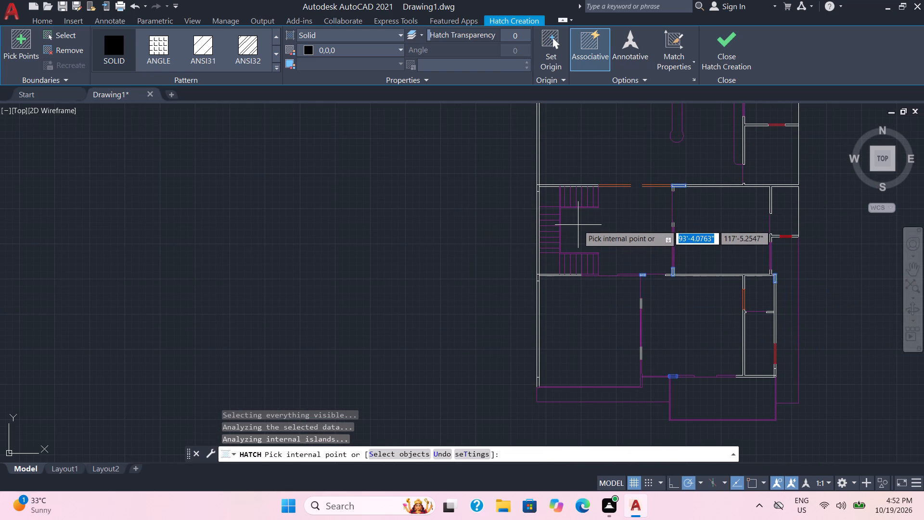
scroll(553, 207, up, 4)
middle_drag(473, 158, 541, 291)
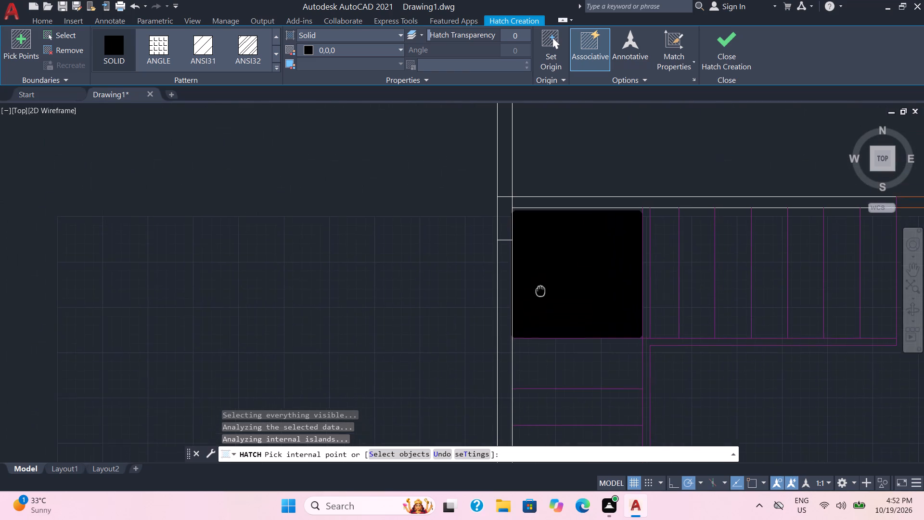
middle_drag(541, 291, 541, 294)
click(505, 231)
Fill the short west outer wall segment at the northwest corner of the room south of the staircase with black hatch.
scroll(524, 286, down, 3)
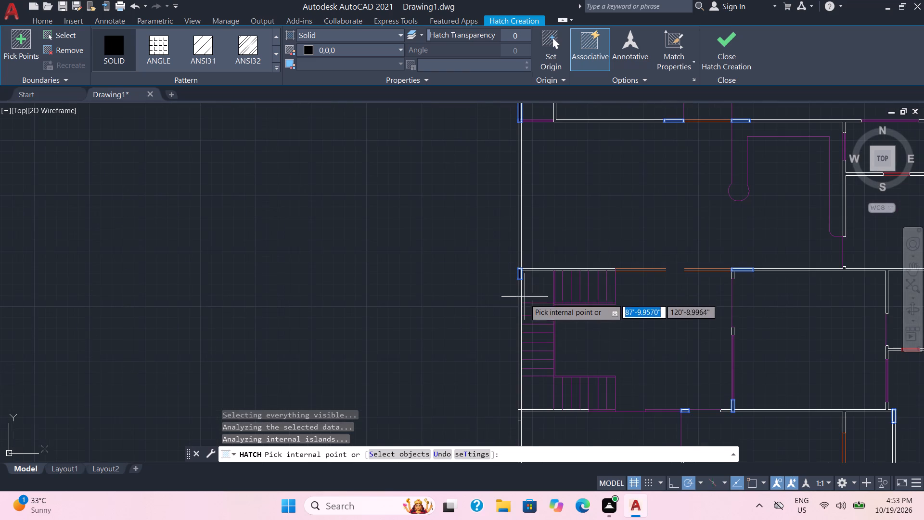
middle_drag(530, 336, 531, 184)
scroll(525, 315, up, 4)
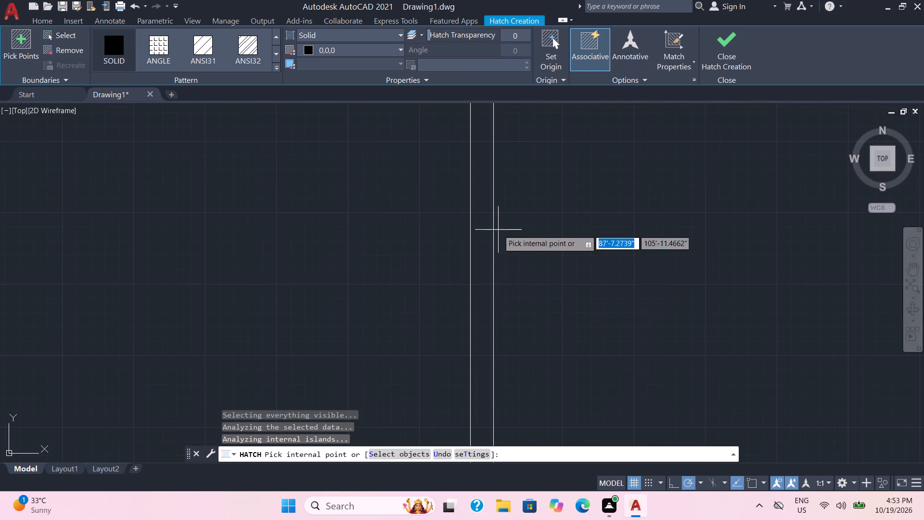
middle_drag(498, 209, 520, 392)
scroll(498, 209, down, 1)
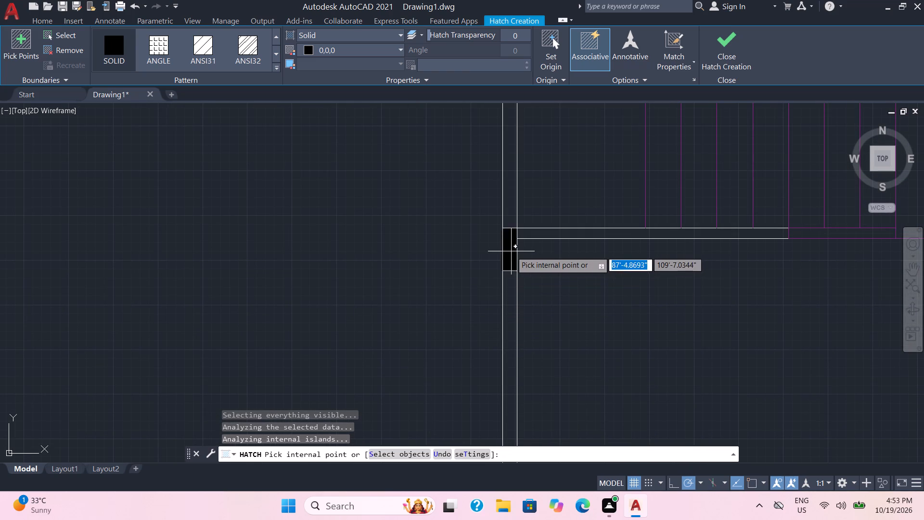
click(511, 252)
Fill the southern of the two isolated wall pieces between the lower west room and the lower middle room with black hatch.
scroll(558, 291, down, 2)
middle_drag(629, 311, 388, 328)
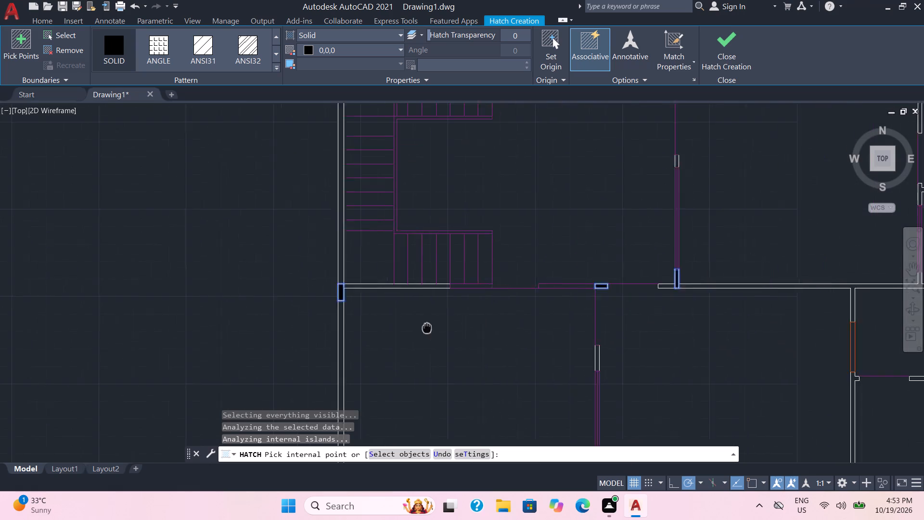
middle_drag(388, 328, 380, 328)
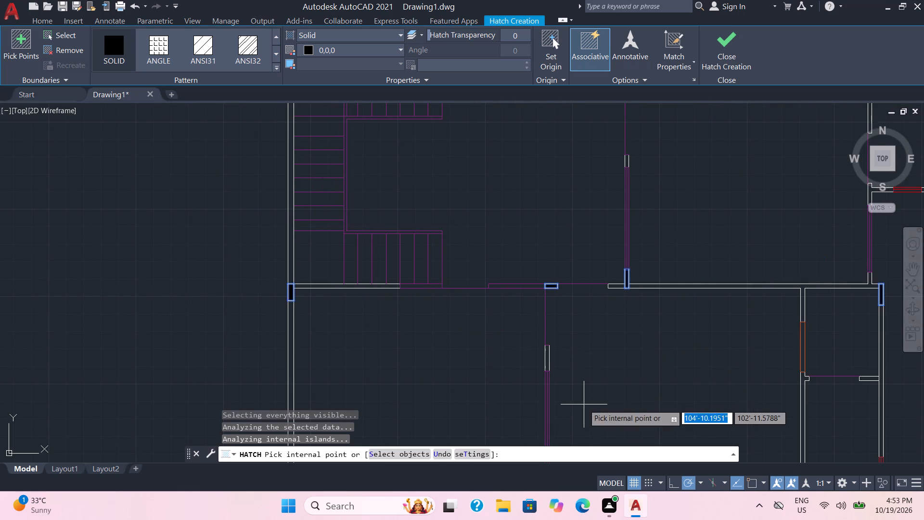
middle_drag(584, 404, 578, 385)
middle_drag(586, 344, 563, 226)
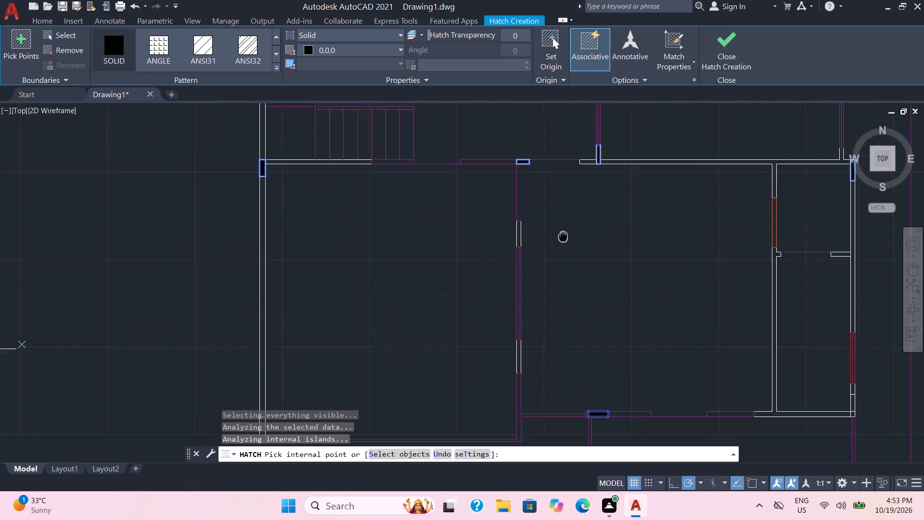
middle_drag(563, 226, 560, 136)
scroll(547, 232, up, 2)
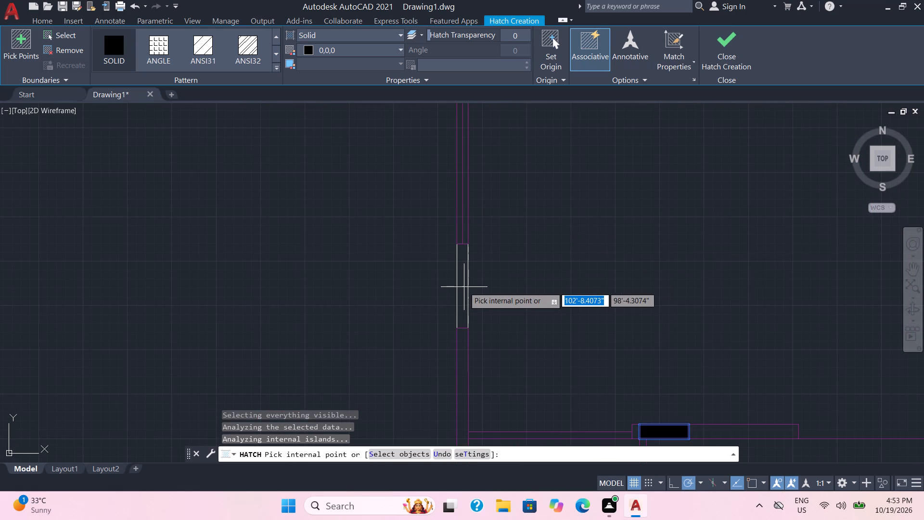
click(464, 287)
Fill the wall segment at the south end of the west outer wall with black hatch.
scroll(530, 274, down, 1)
middle_drag(411, 312, 630, 170)
scroll(411, 312, down, 1)
scroll(384, 235, up, 3)
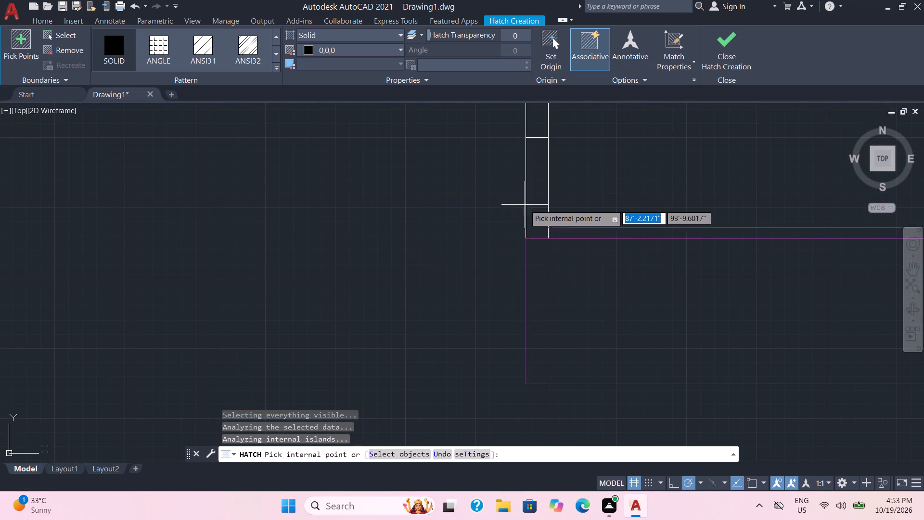
click(534, 196)
Fill the east outer wall's southern end and its corner square north of the porch with black hatch, and finish hatching.
scroll(587, 289, down, 2)
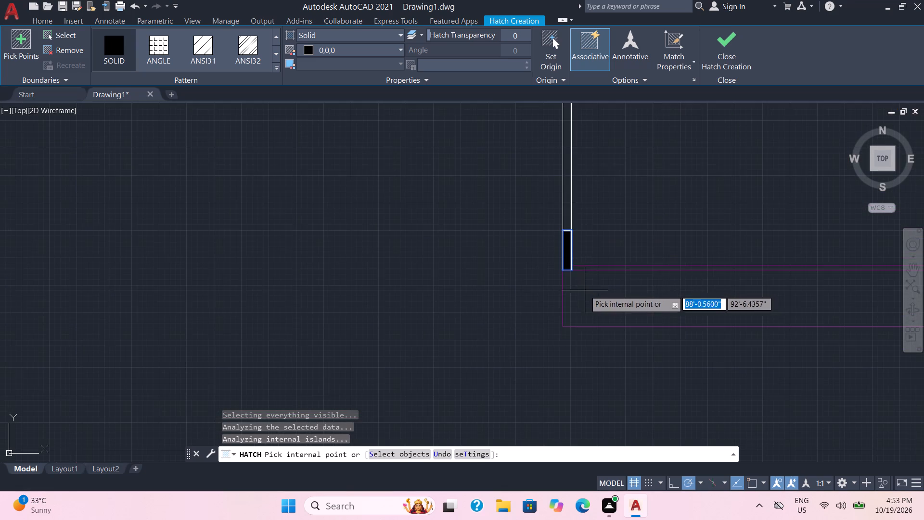
scroll(642, 293, down, 1)
middle_drag(642, 293, 218, 373)
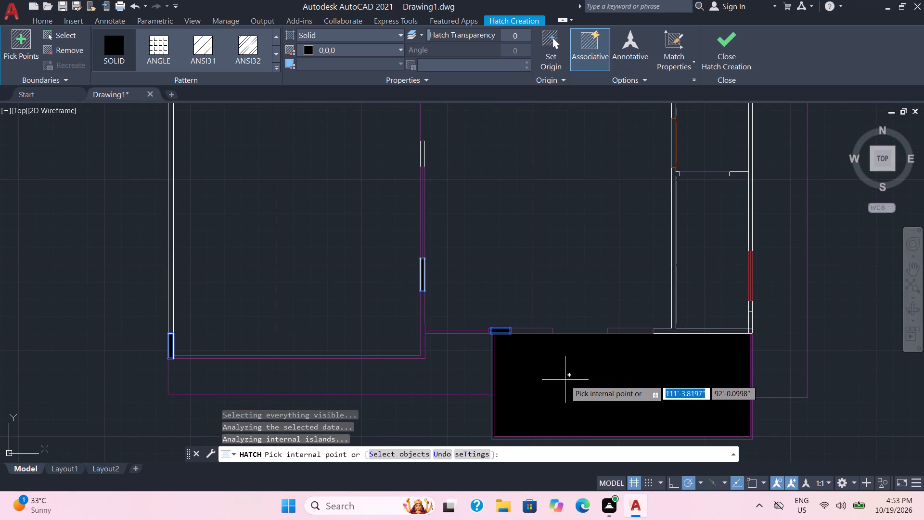
scroll(728, 344, up, 2)
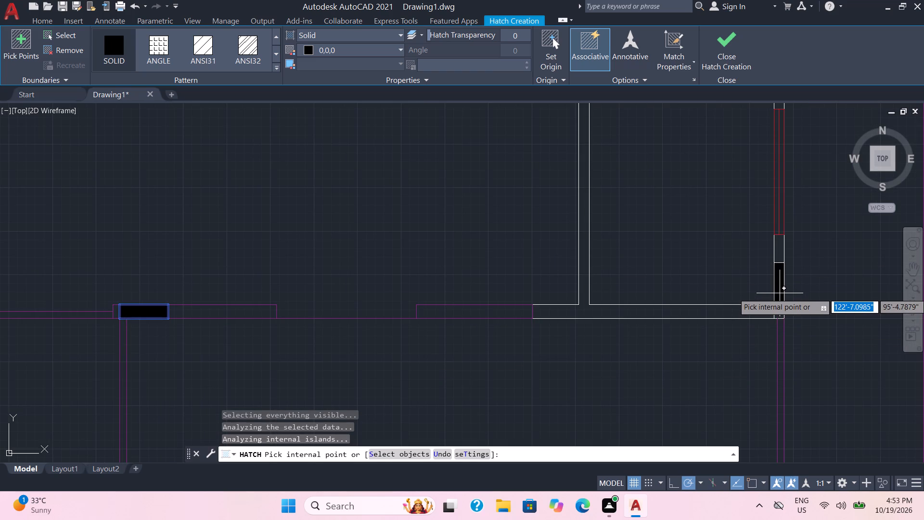
click(780, 293)
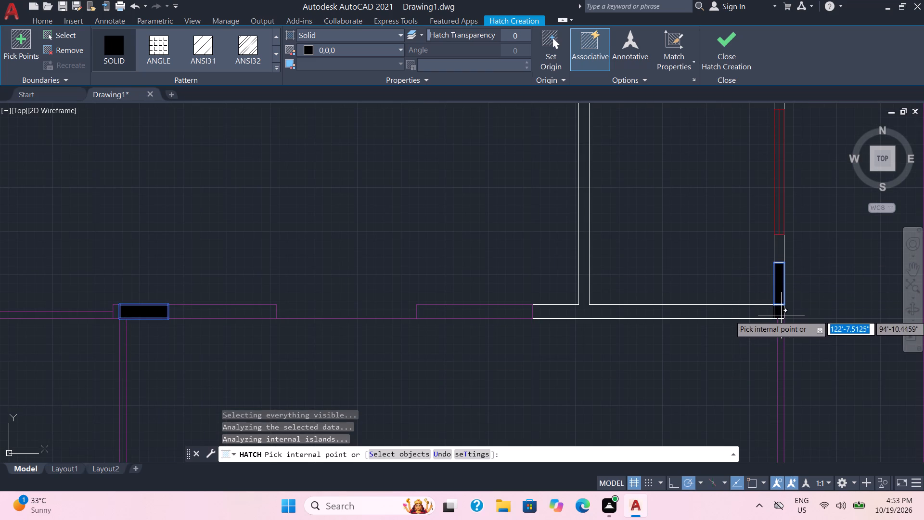
click(781, 314)
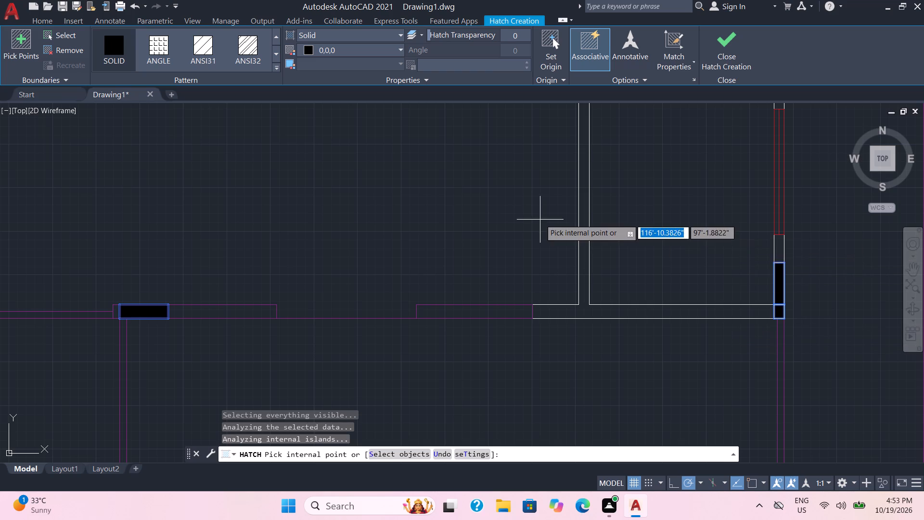
scroll(540, 219, down, 1)
scroll(635, 229, down, 2)
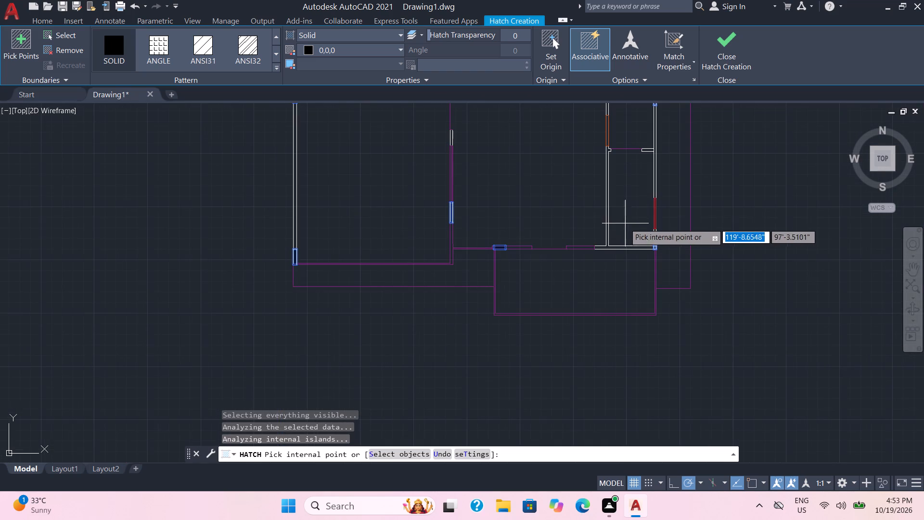
scroll(617, 218, down, 2)
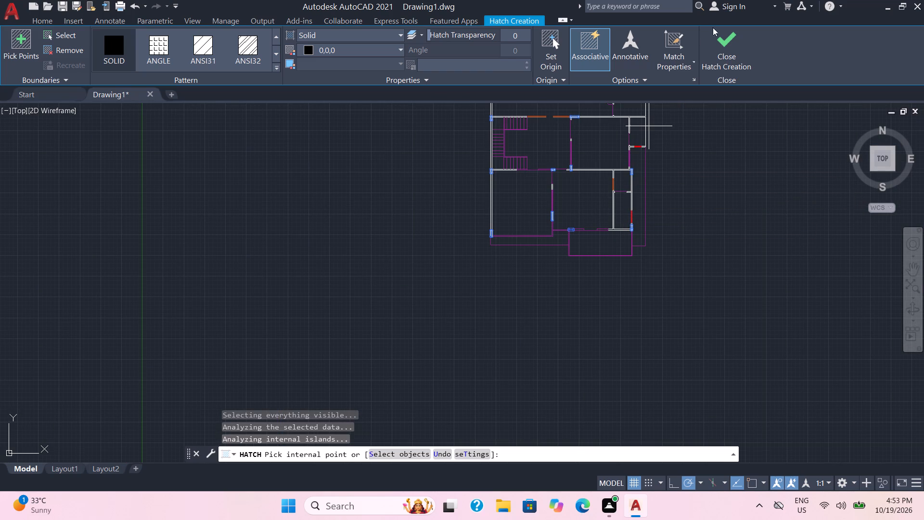
click(723, 53)
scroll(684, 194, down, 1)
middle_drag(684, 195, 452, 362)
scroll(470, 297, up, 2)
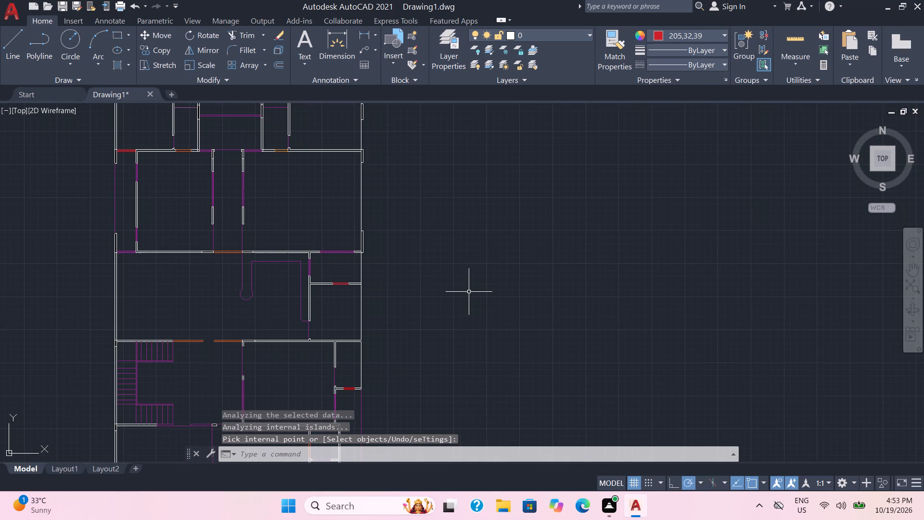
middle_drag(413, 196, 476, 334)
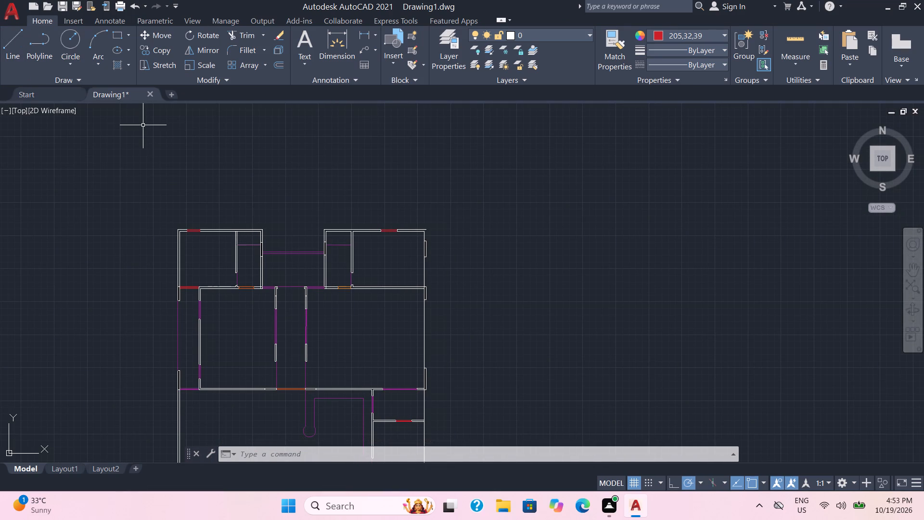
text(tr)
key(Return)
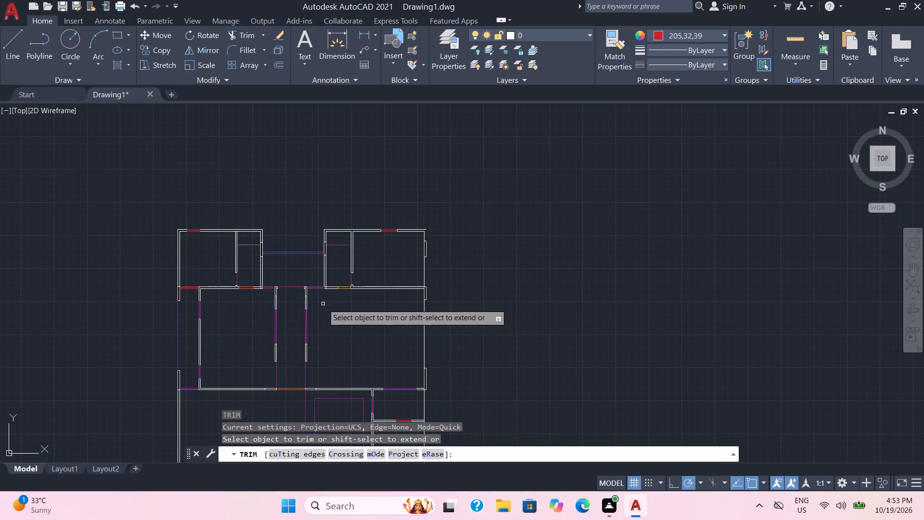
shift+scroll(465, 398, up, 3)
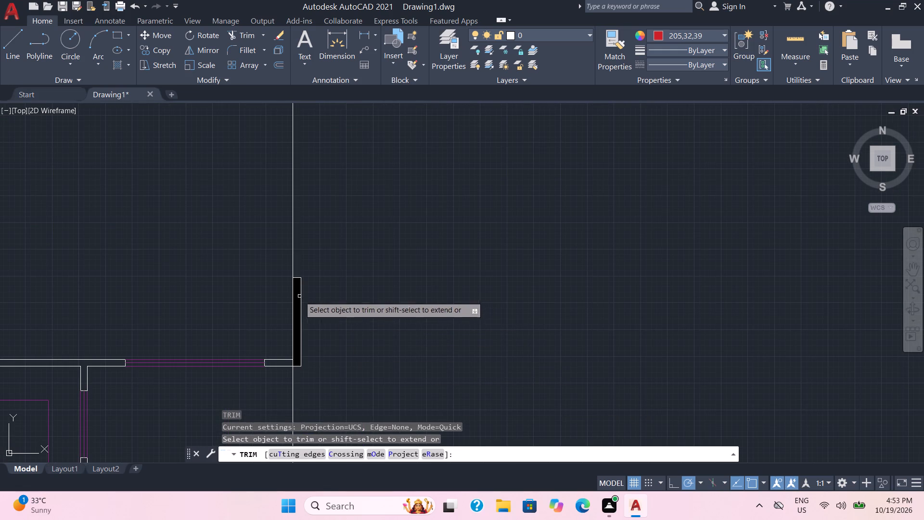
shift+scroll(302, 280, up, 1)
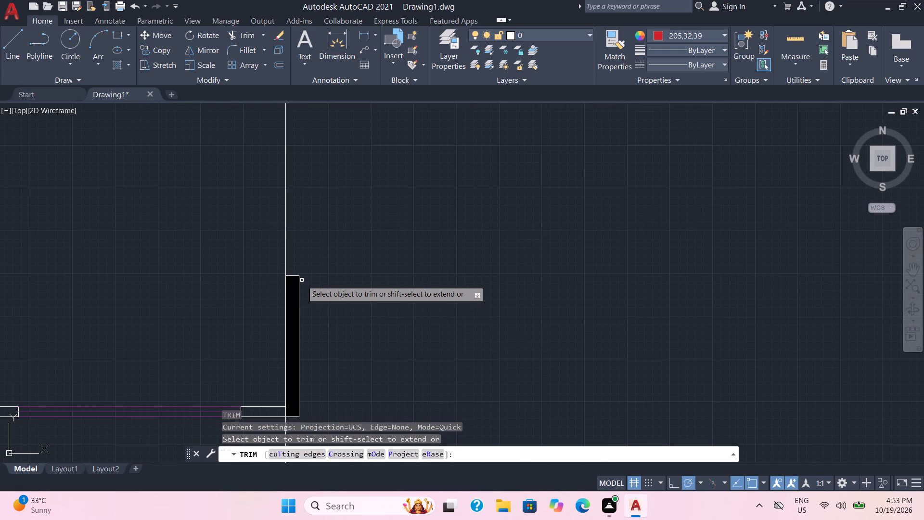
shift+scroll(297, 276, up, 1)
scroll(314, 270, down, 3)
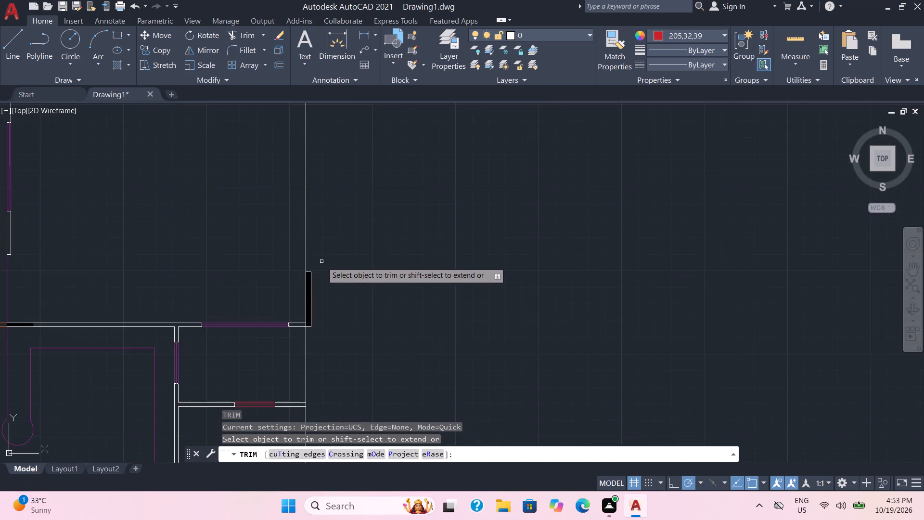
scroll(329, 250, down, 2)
Draw a ByLayer-coloured outer wall line from the northeast room's northeast corner down to the top of the filled east wall segment.
click(16, 42)
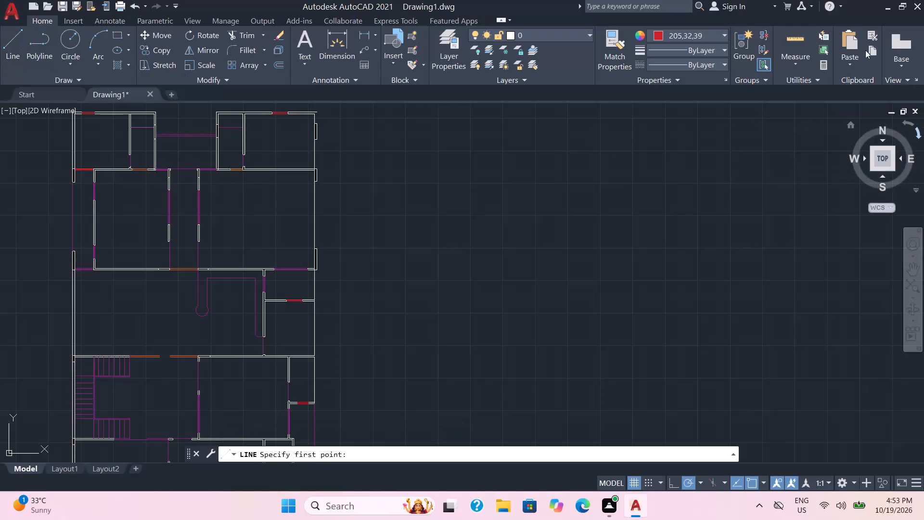
click(680, 32)
click(661, 52)
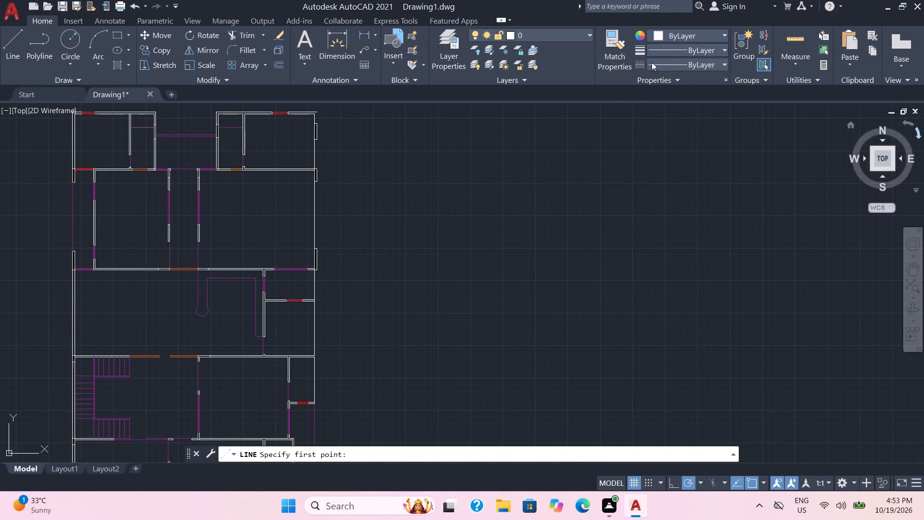
scroll(449, 169, down, 1)
scroll(437, 175, up, 2)
middle_drag(310, 153, 582, 356)
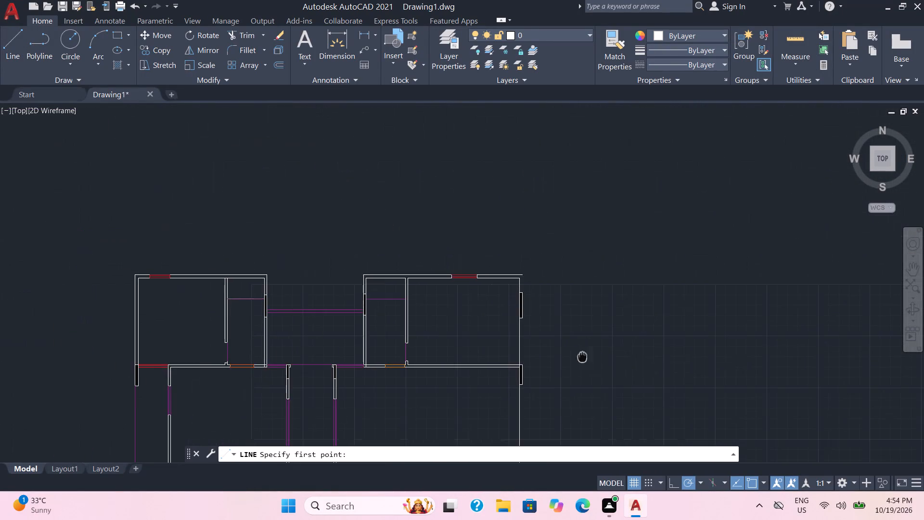
scroll(573, 347, up, 2)
click(437, 162)
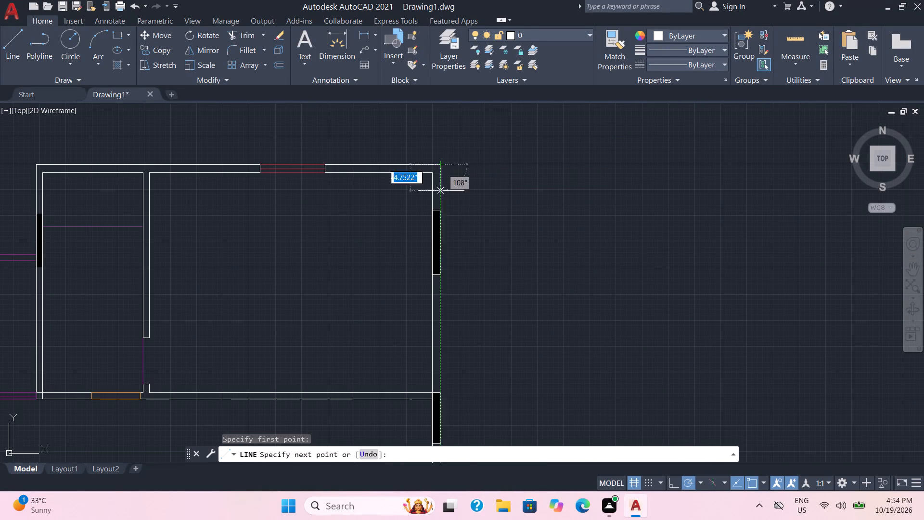
click(443, 209)
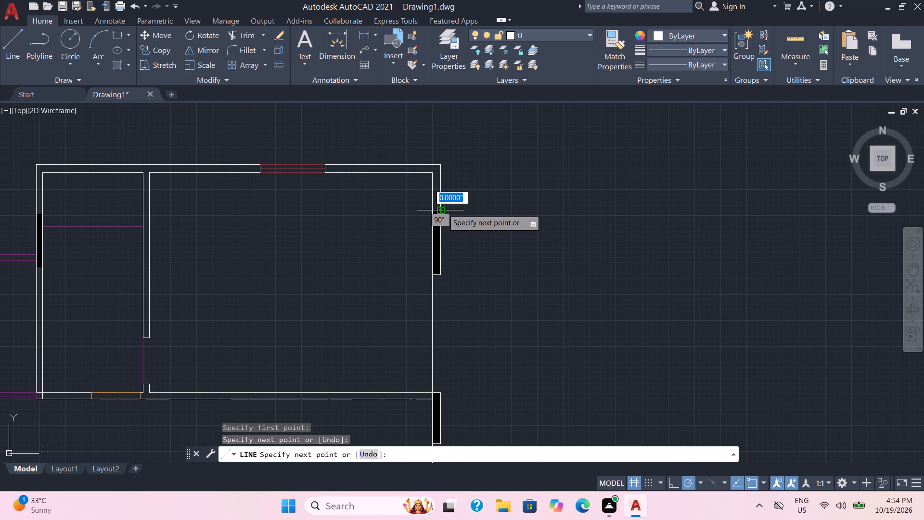
key(Escape)
Draw an outer face line about 4'-8" long down the east wall, joining the northeast room's two filled segments.
key(space)
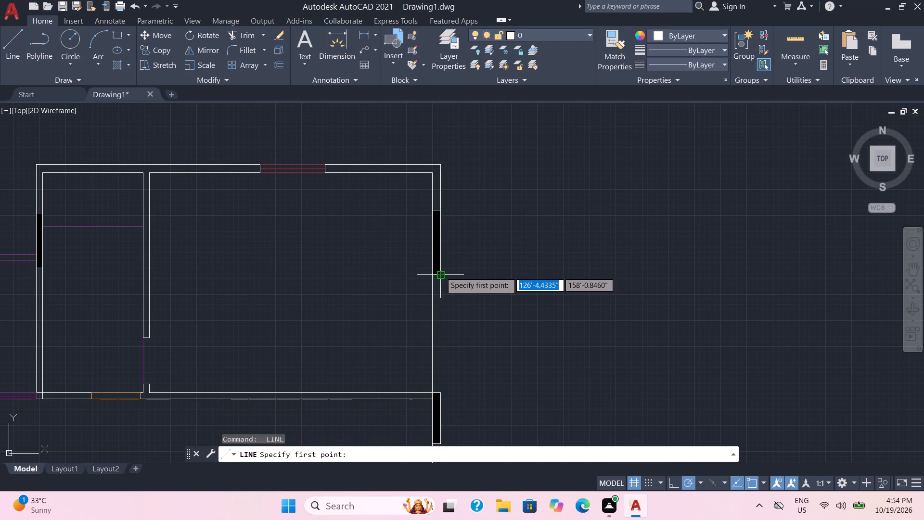
click(440, 273)
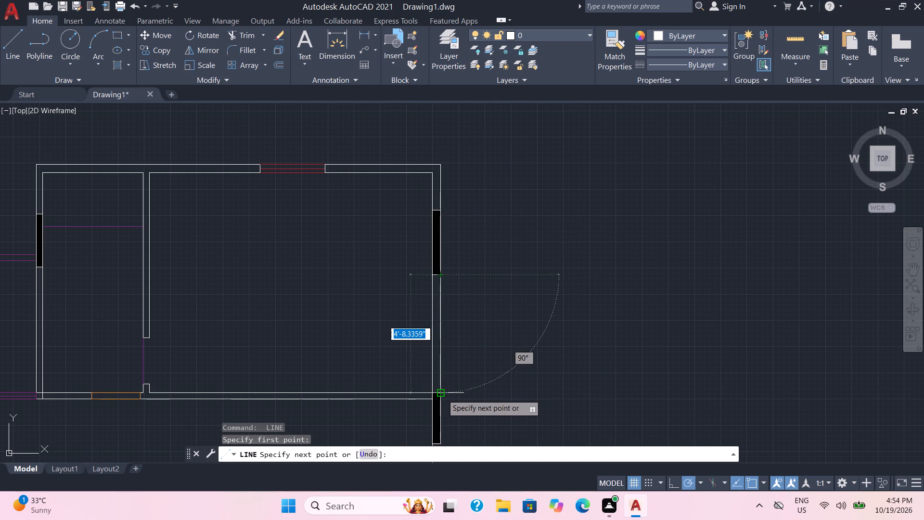
click(442, 396)
key(Escape)
Draw an outer face line about 10'-9" long between the next two filled segments further south on the east wall.
key(space)
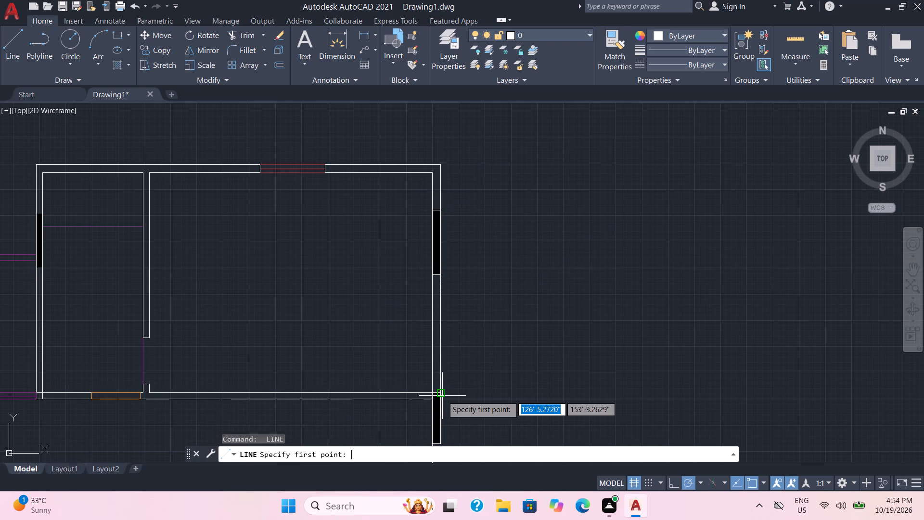
scroll(442, 396, down, 1)
middle_drag(442, 396, 469, 195)
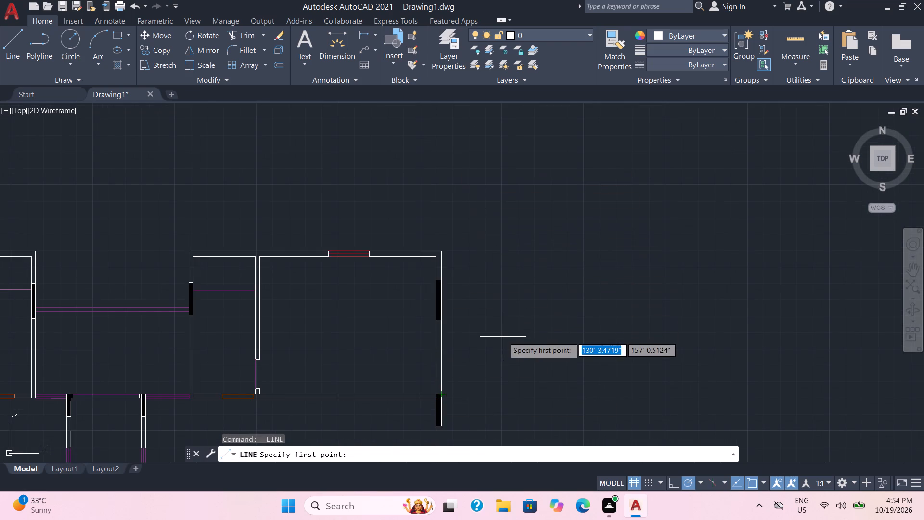
middle_drag(503, 337, 485, 258)
middle_drag(501, 289, 502, 289)
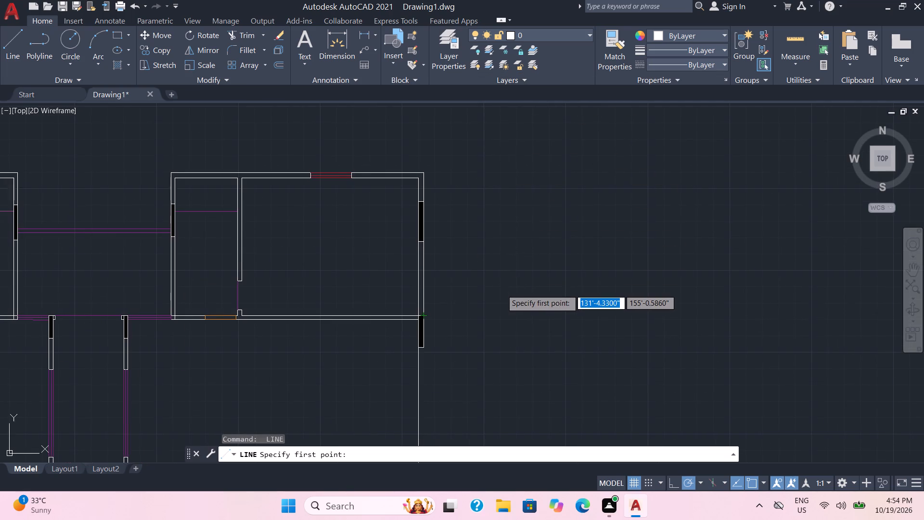
middle_drag(502, 289, 521, 59)
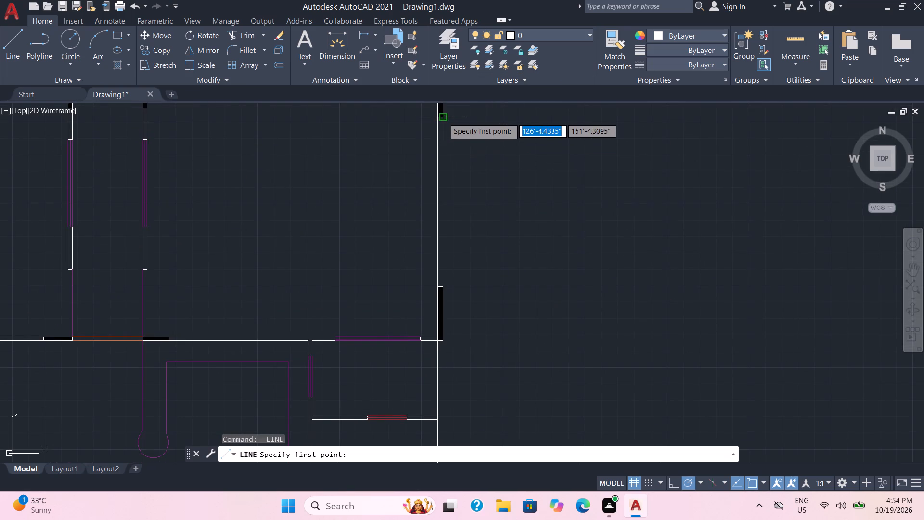
click(443, 117)
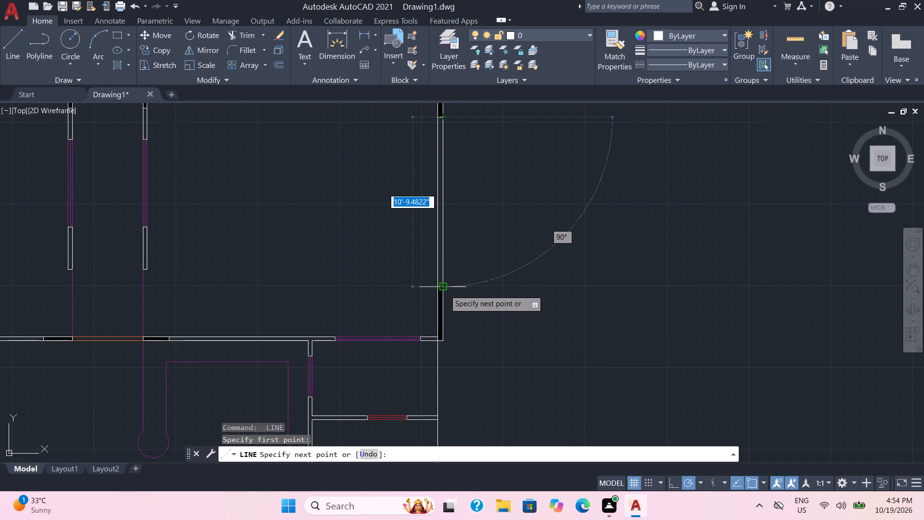
click(445, 290)
key(Escape)
Draw the east wall's southern outer face about 21'-6" down to the small southeast room's south face and close it with a 4" return.
key(space)
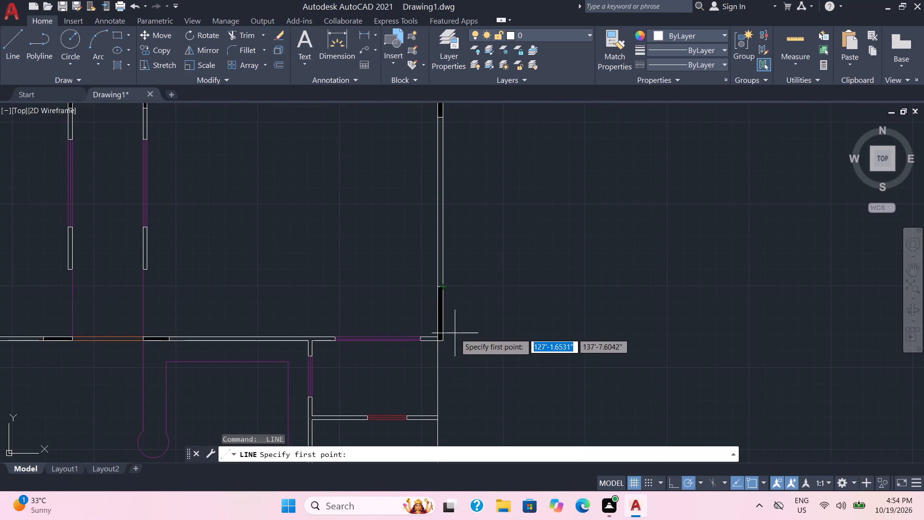
middle_drag(455, 332, 457, 164)
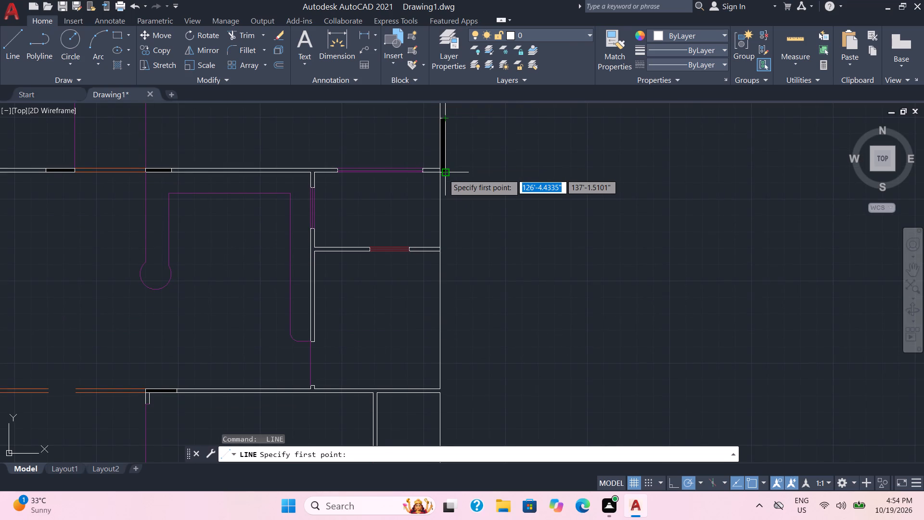
click(443, 173)
scroll(458, 286, down, 2)
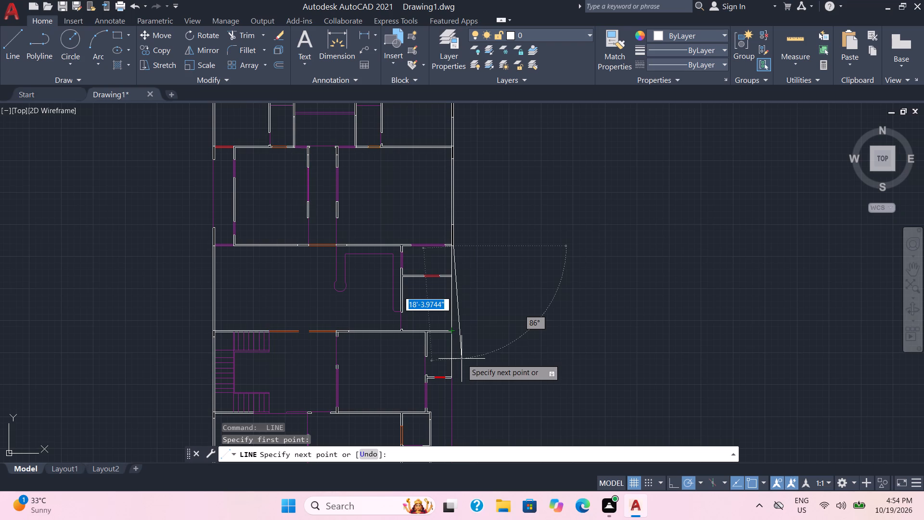
middle_drag(463, 372, 434, 281)
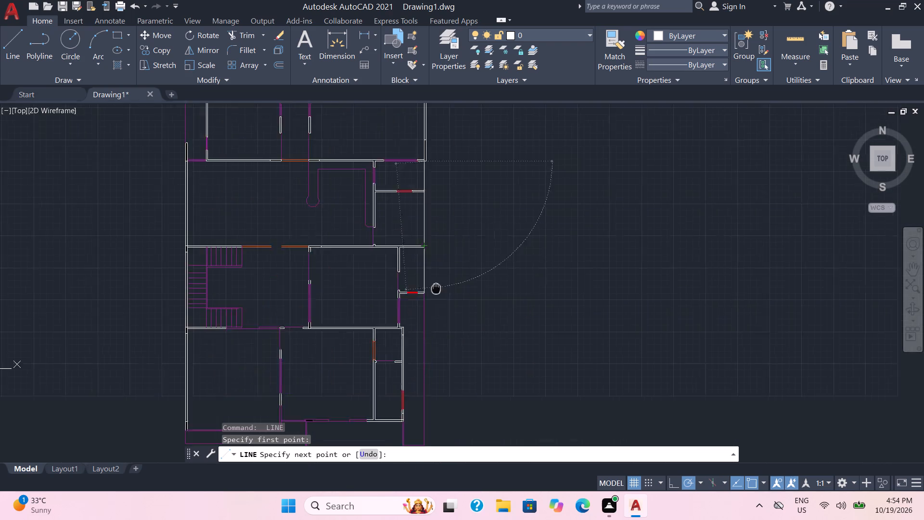
middle_drag(434, 281, 418, 237)
scroll(433, 266, up, 2)
scroll(385, 248, up, 1)
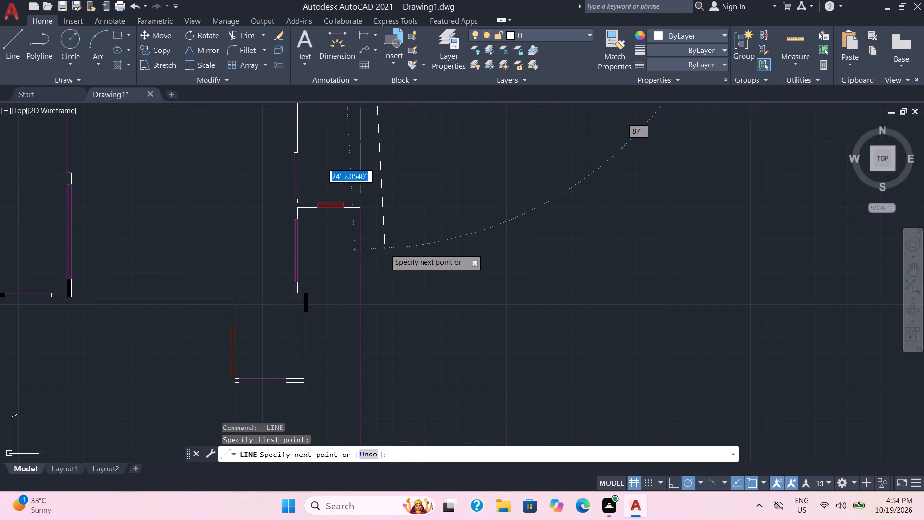
scroll(385, 248, up, 1)
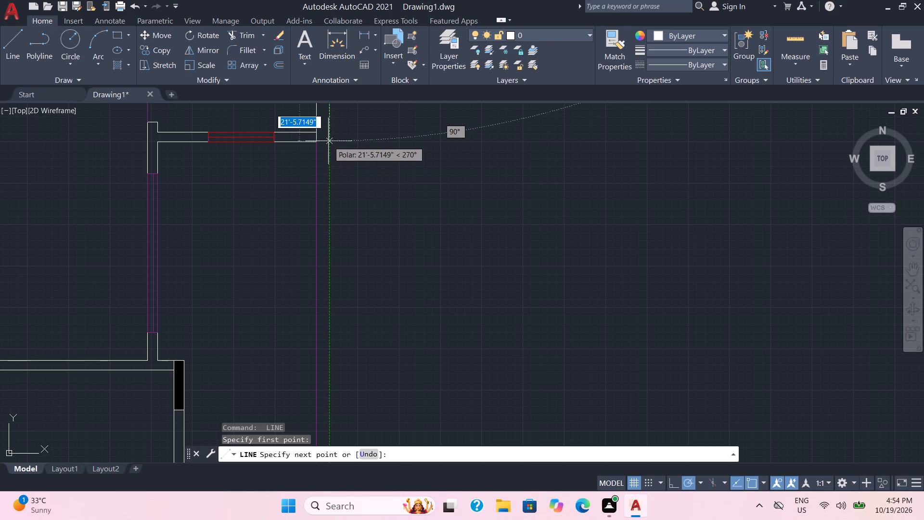
click(328, 142)
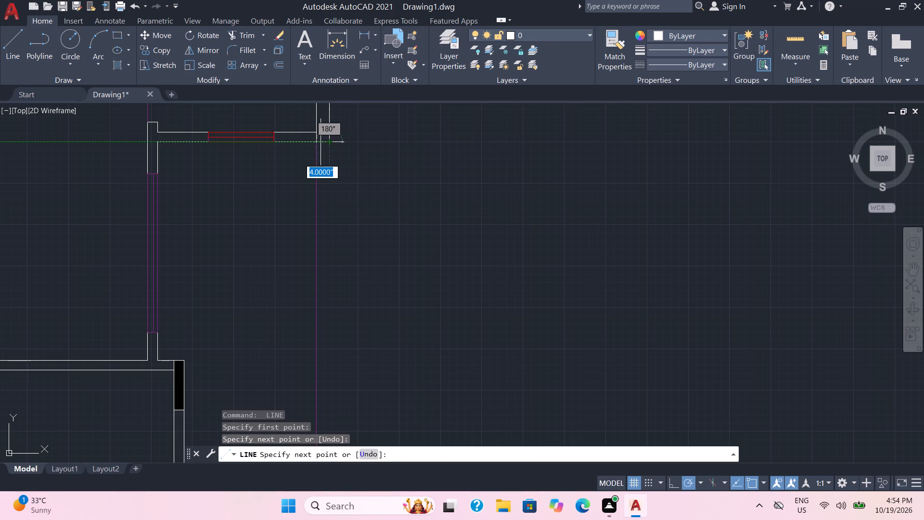
click(313, 141)
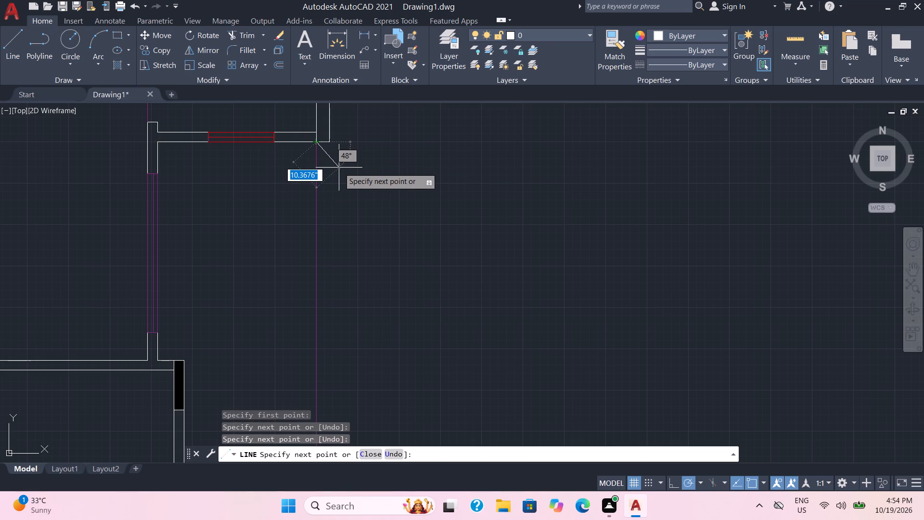
key(Escape)
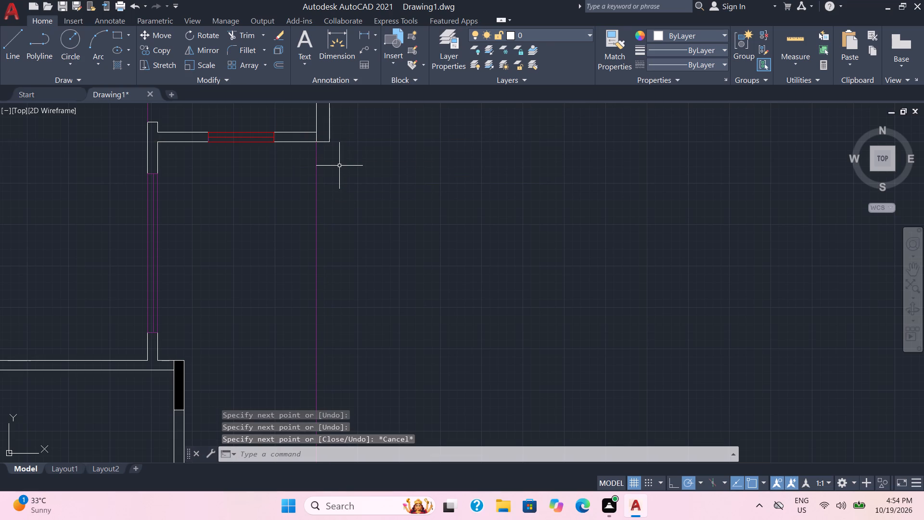
Trim the inner face line crossing the corner where the small southeast room's south wall meets the east wall, and finish trimming.
click(233, 36)
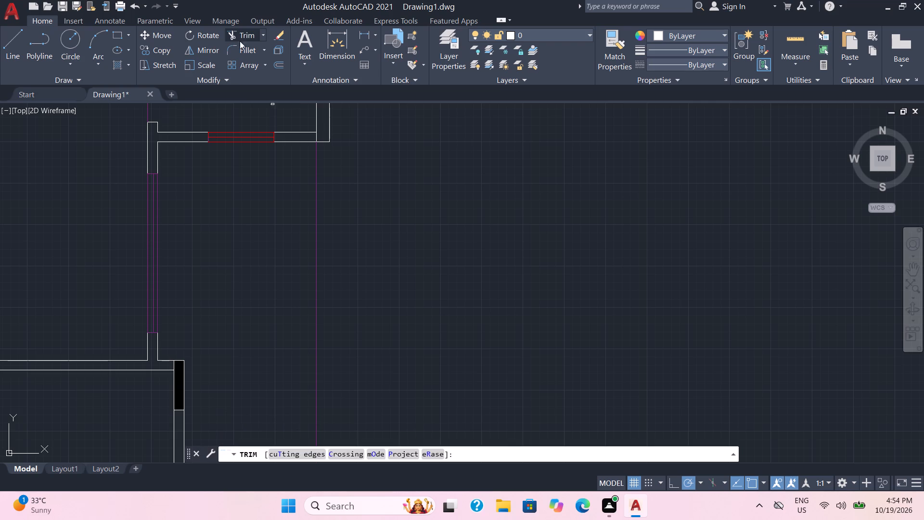
click(317, 136)
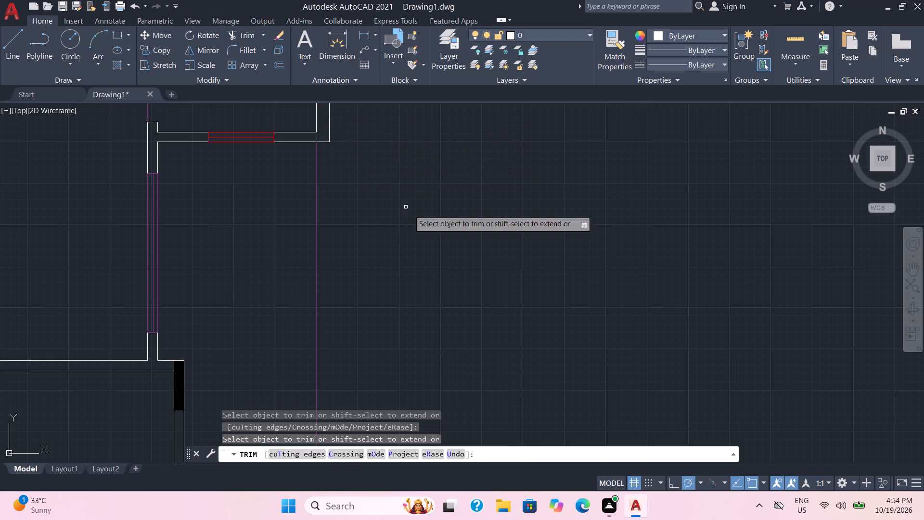
scroll(429, 235, down, 3)
middle_drag(424, 291, 578, 272)
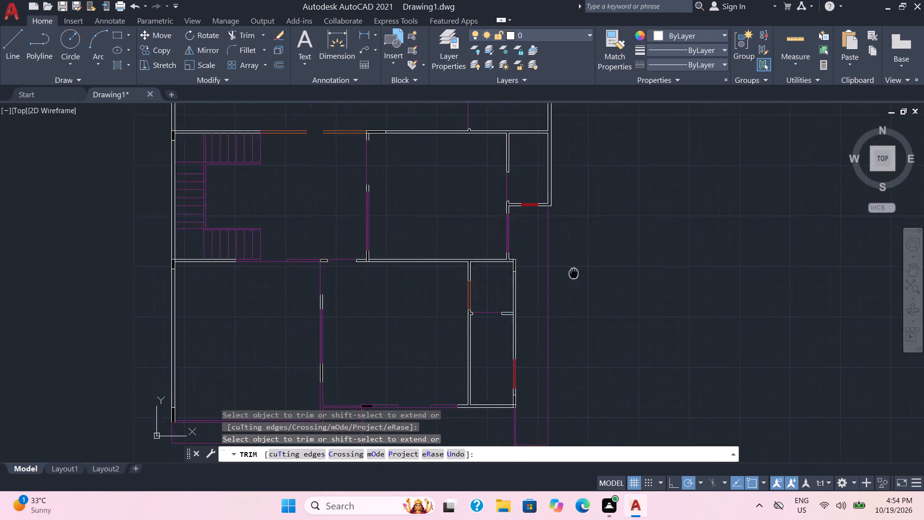
middle_drag(578, 272, 585, 270)
scroll(585, 270, down, 1)
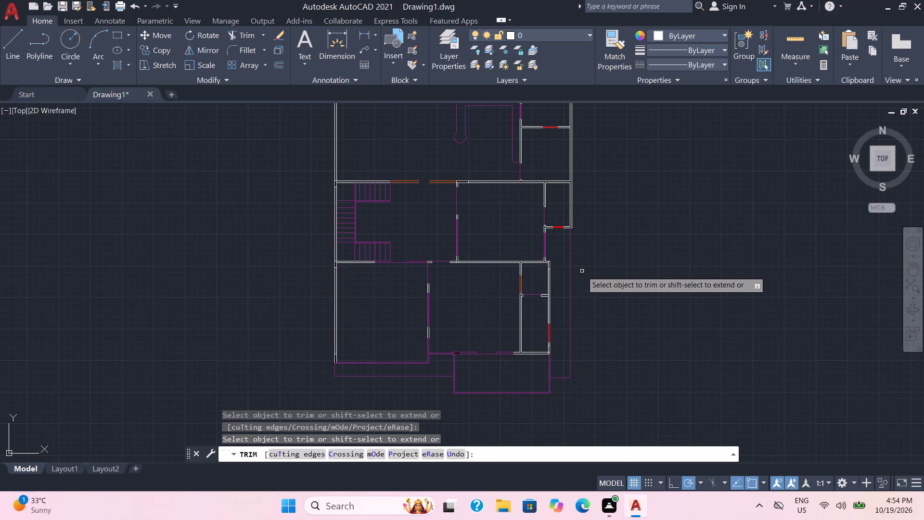
middle_drag(582, 271, 582, 373)
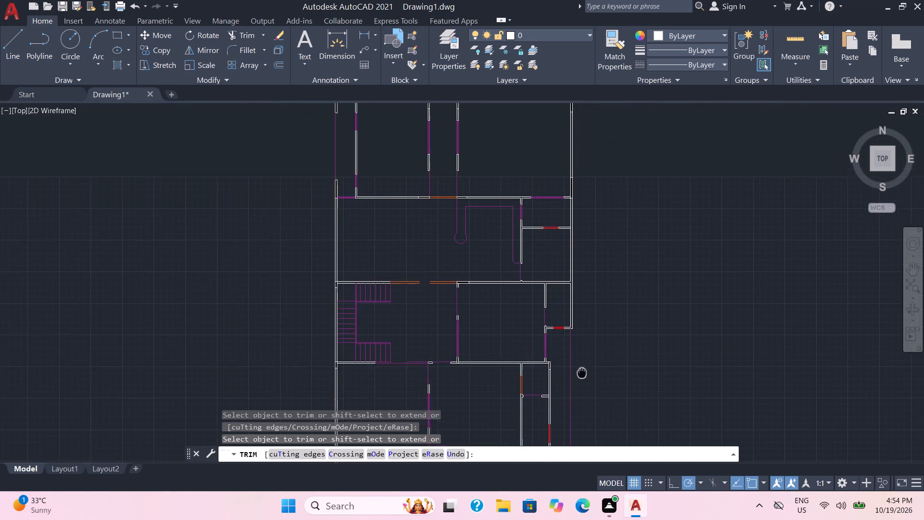
middle_drag(582, 373, 576, 430)
middle_drag(622, 325, 626, 350)
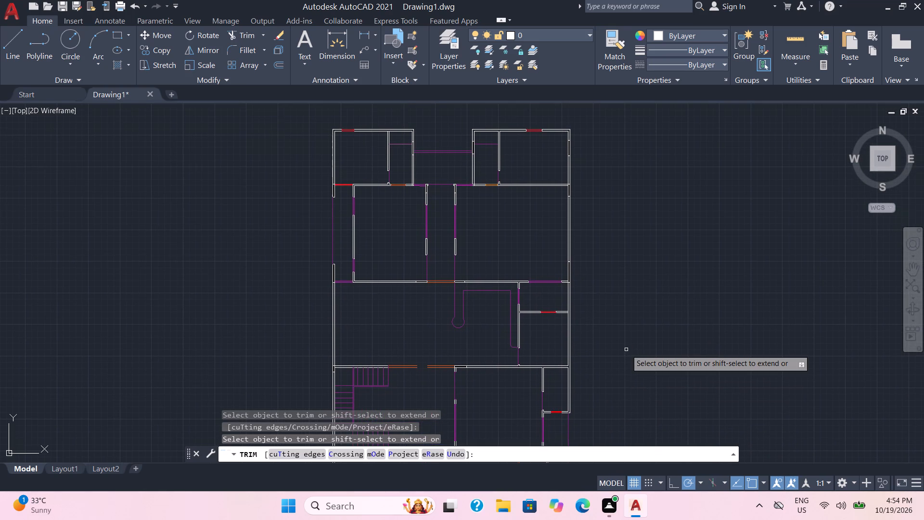
key(Escape)
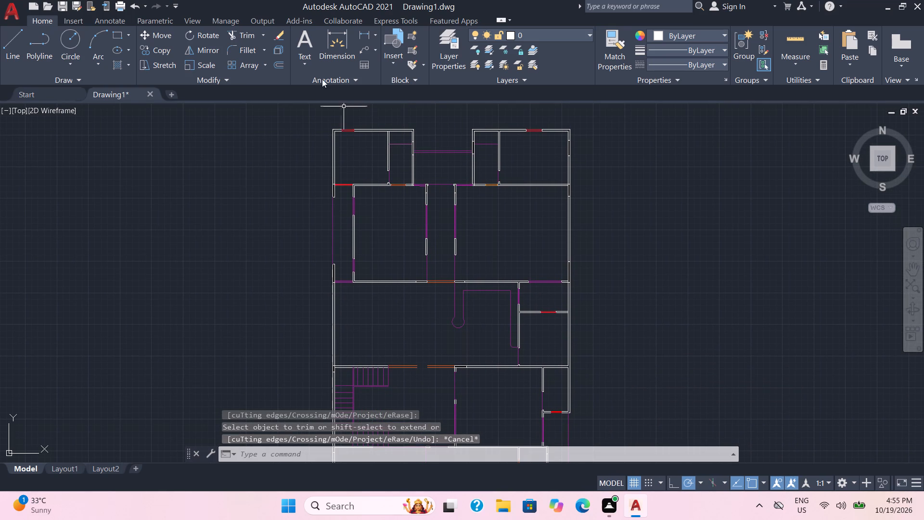
Add multiline text in the northwest room, about 4'-2.5" wide, reading BATH with 8'0" X 9'0" on the second line.
double_click(303, 46)
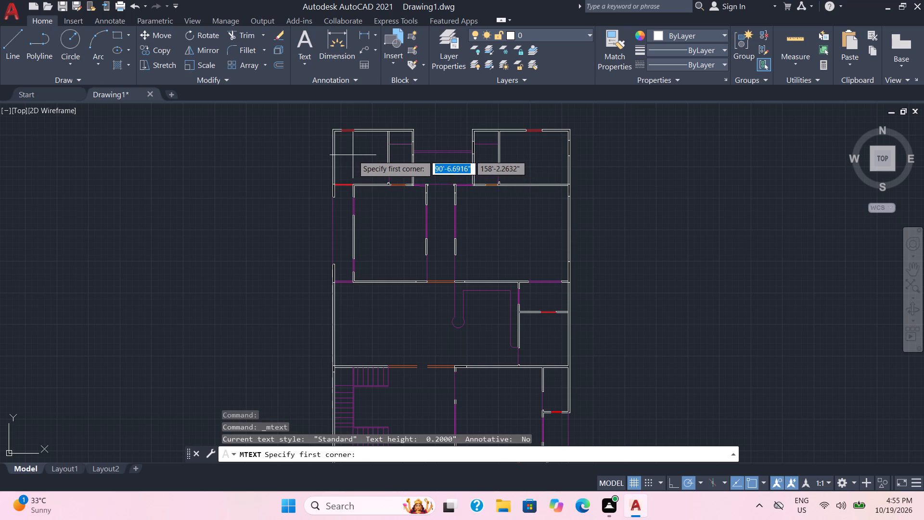
double_click(353, 155)
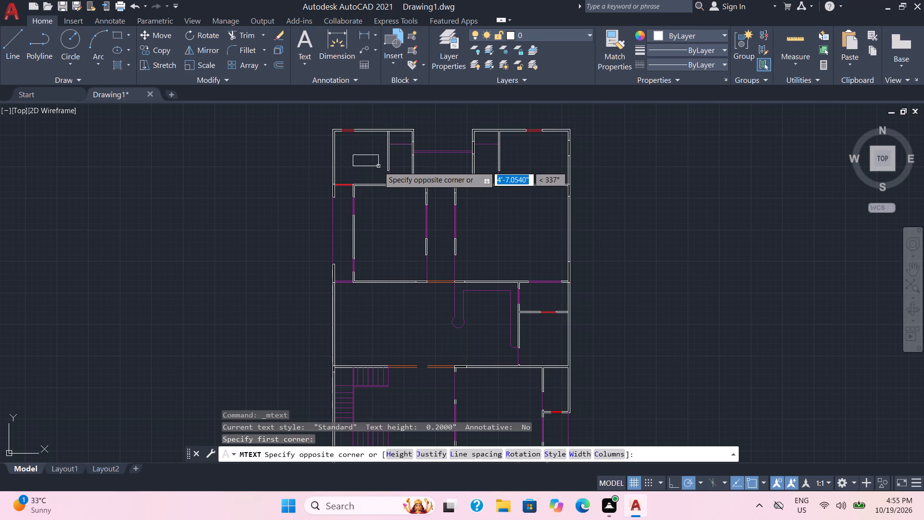
click(378, 166)
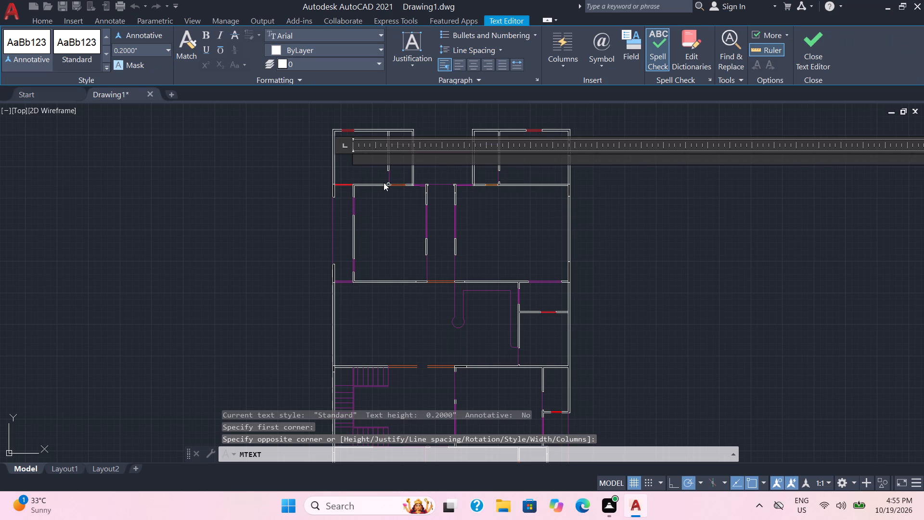
key(Return)
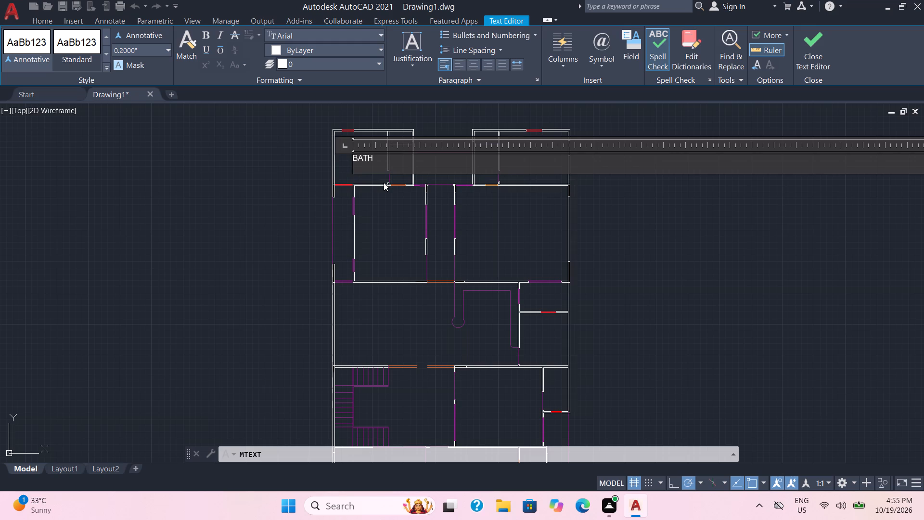
key(8)
text('0)
key(shift+quotedbl)
key(space)
text(X)
key(space)
text(9'0")
click(315, 182)
Set the text height of the northwest room's BATH label to 5" in its properties, then clear the selection.
scroll(391, 169, up, 2)
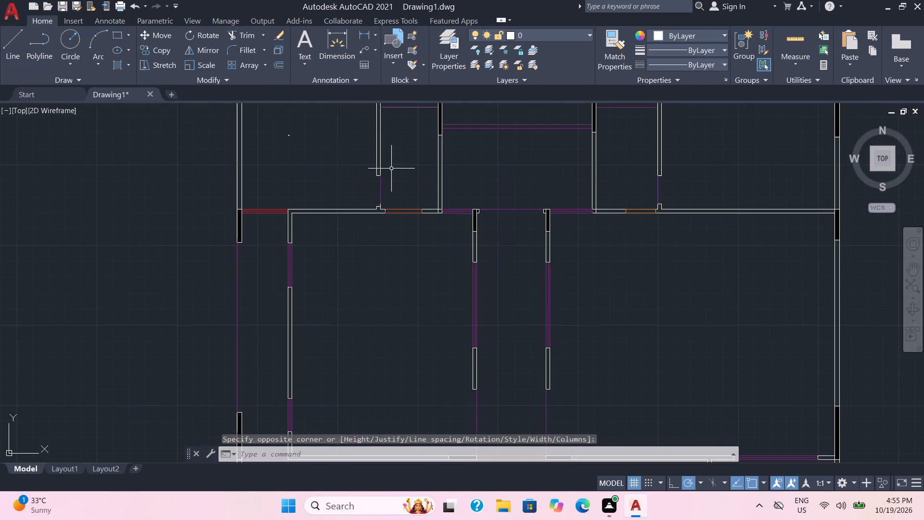
click(309, 150)
click(272, 114)
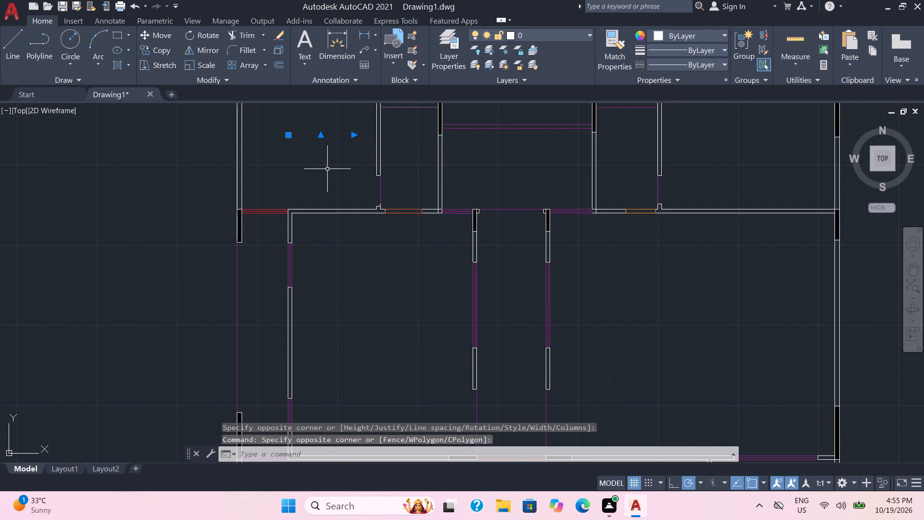
key(ctrl+1)
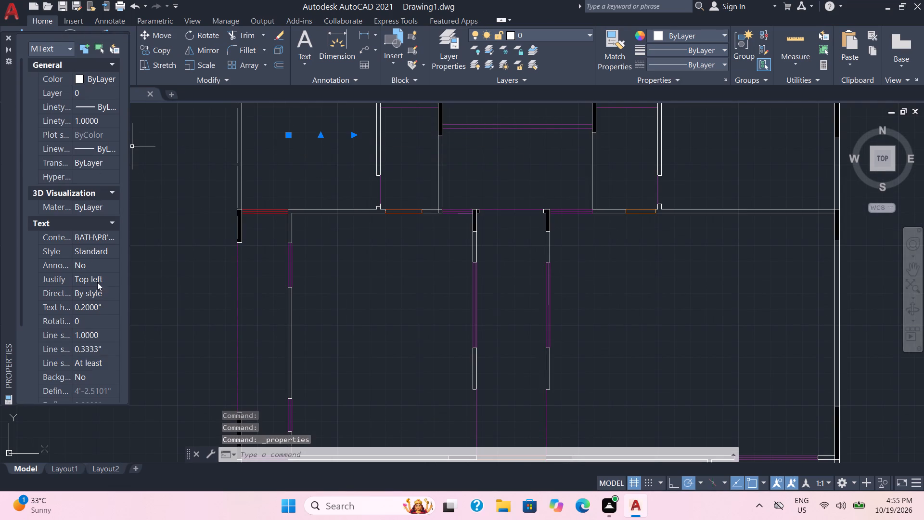
double_click(101, 309)
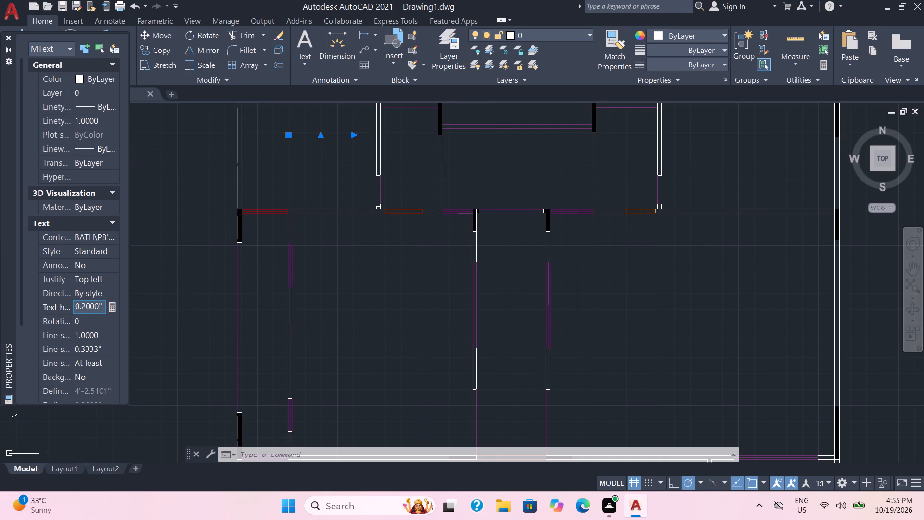
double_click(101, 309)
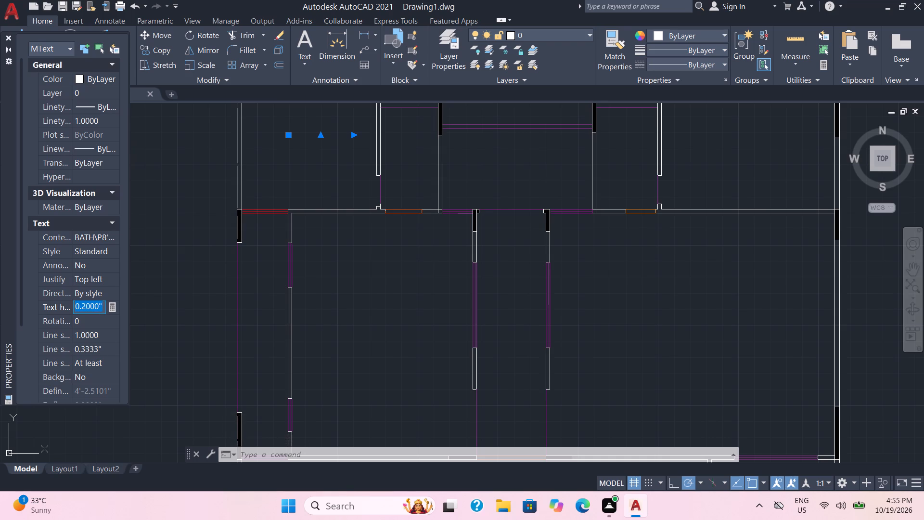
key(5)
key(Return)
scroll(102, 310, down, 2)
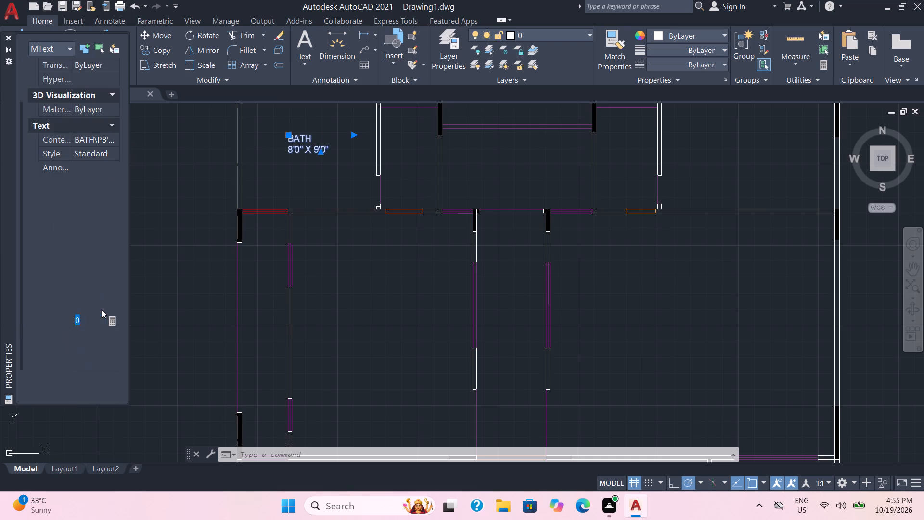
click(5, 39)
scroll(276, 287, down, 1)
click(211, 280)
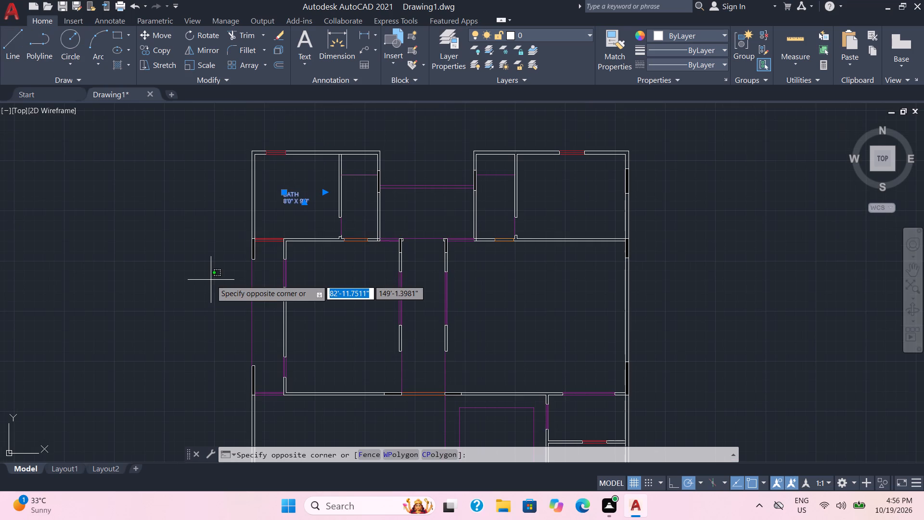
key(Escape)
key(Escape)
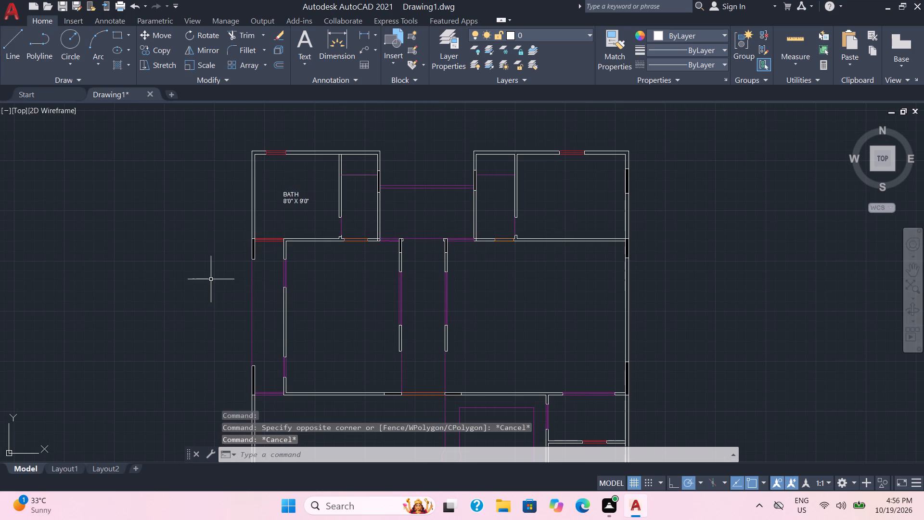
Copy the northwest BATH label into the adjoining narrow room, the central space between the north wings, and the northeast wing's narrow room.
click(313, 206)
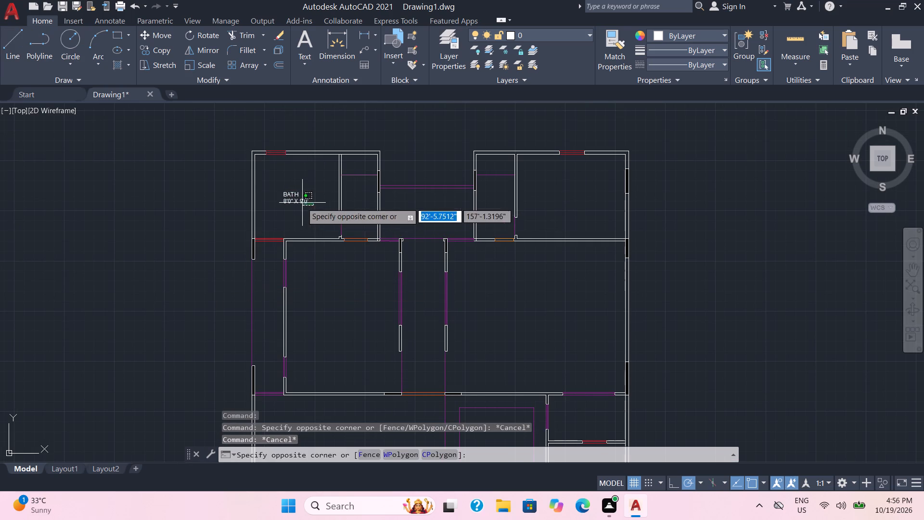
click(276, 190)
text(CO)
key(Return)
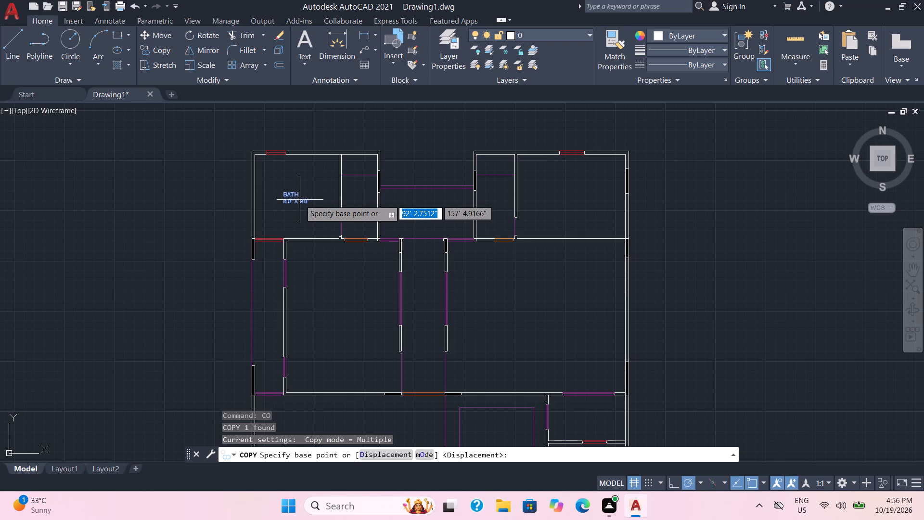
click(296, 200)
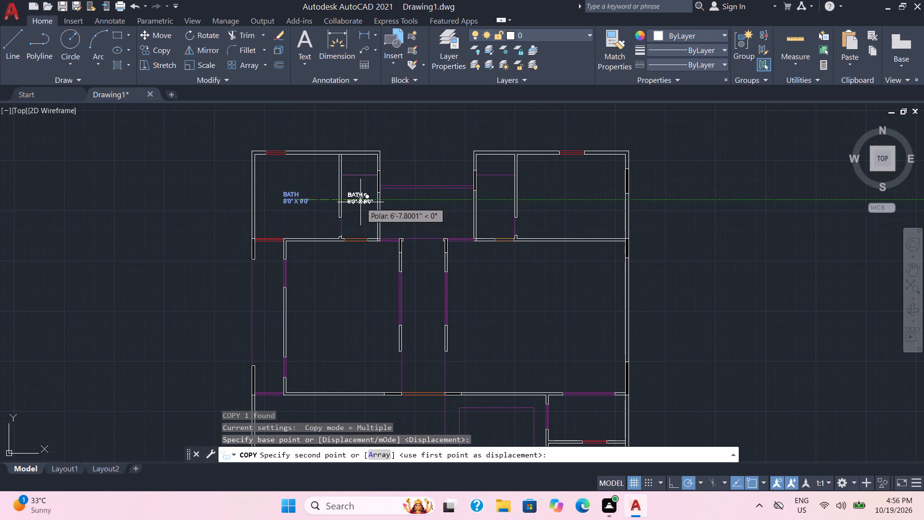
click(360, 202)
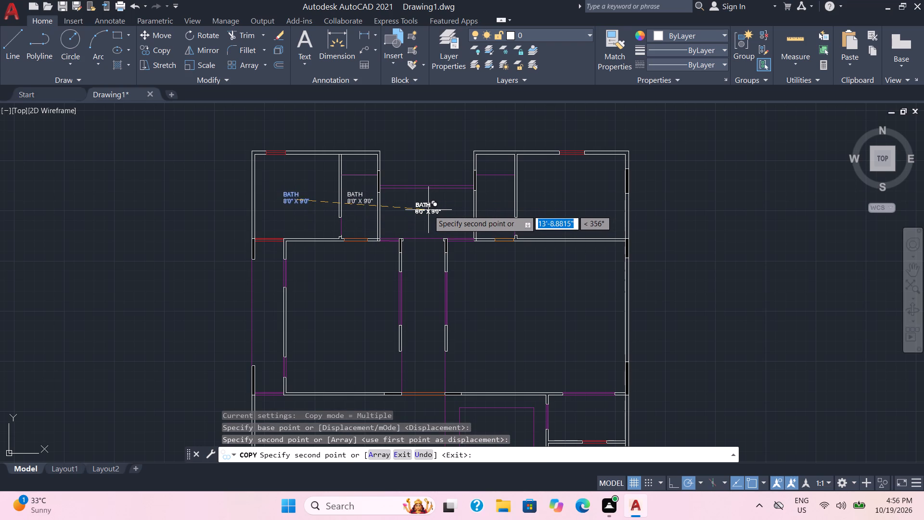
click(428, 209)
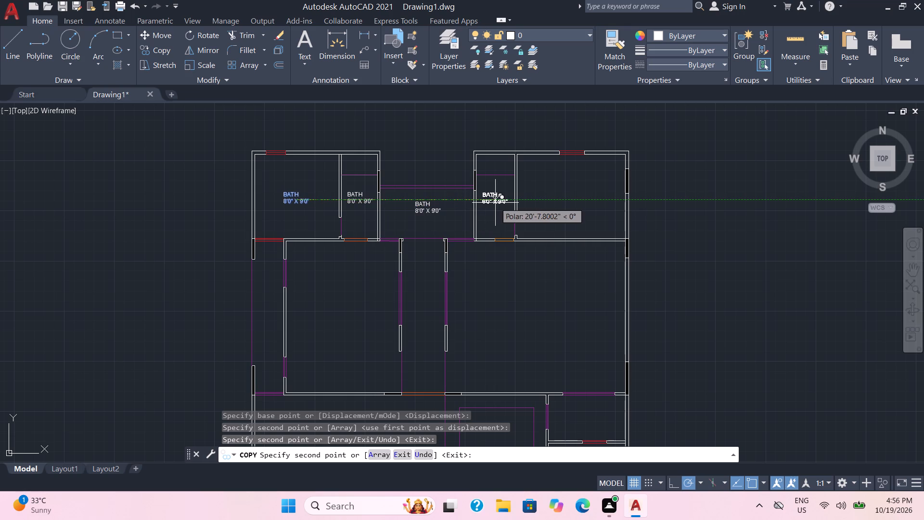
click(496, 202)
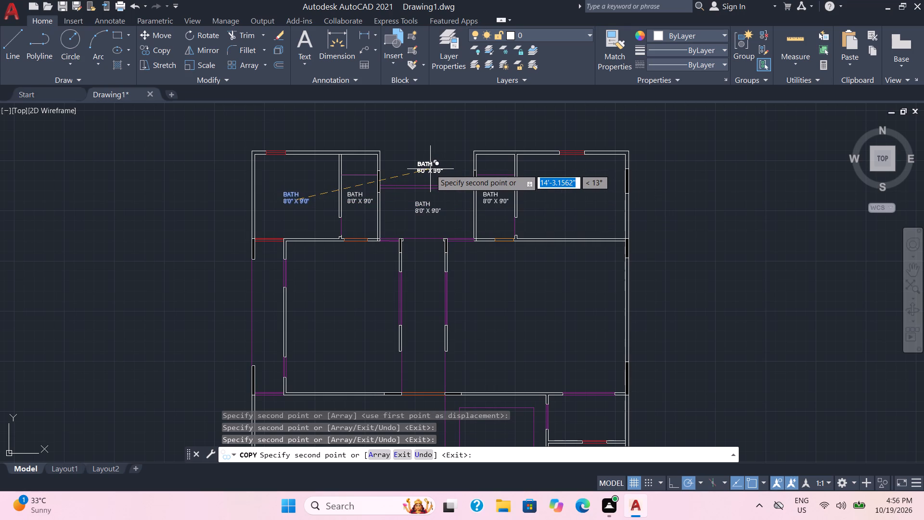
Place label copies north of the central space, in the north compartments of both narrow rooms, and in the large northeast room.
click(430, 169)
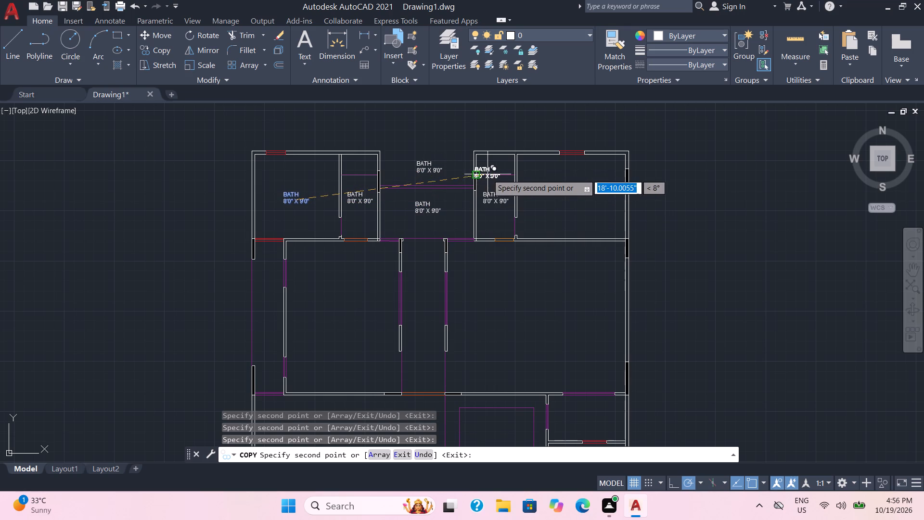
click(497, 166)
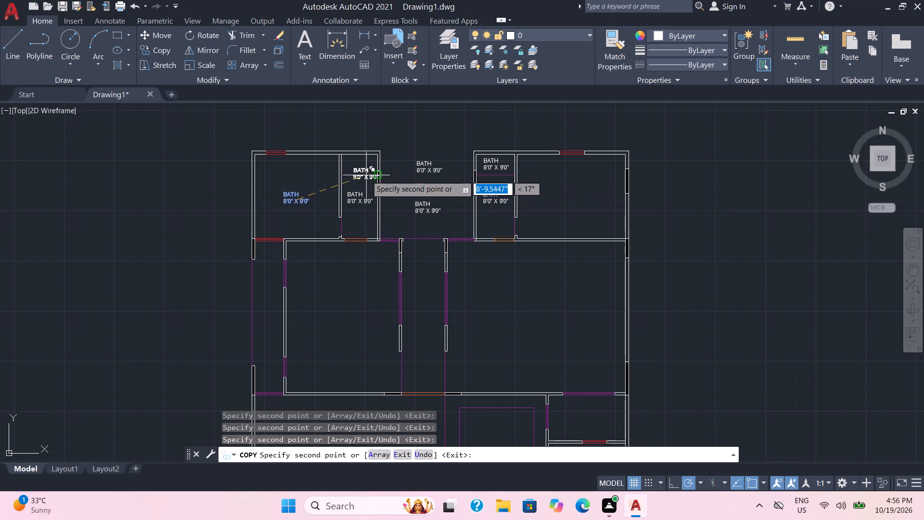
scroll(366, 174, up, 2)
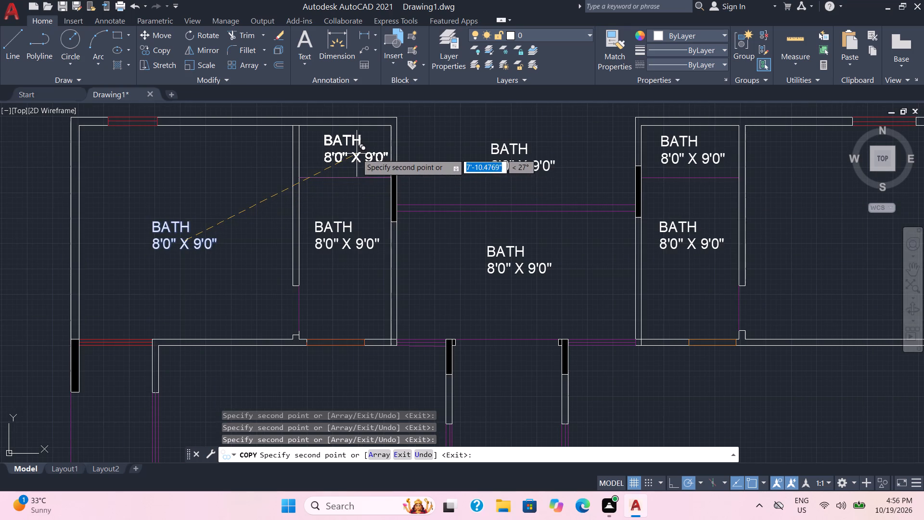
click(356, 154)
scroll(659, 249, down, 1)
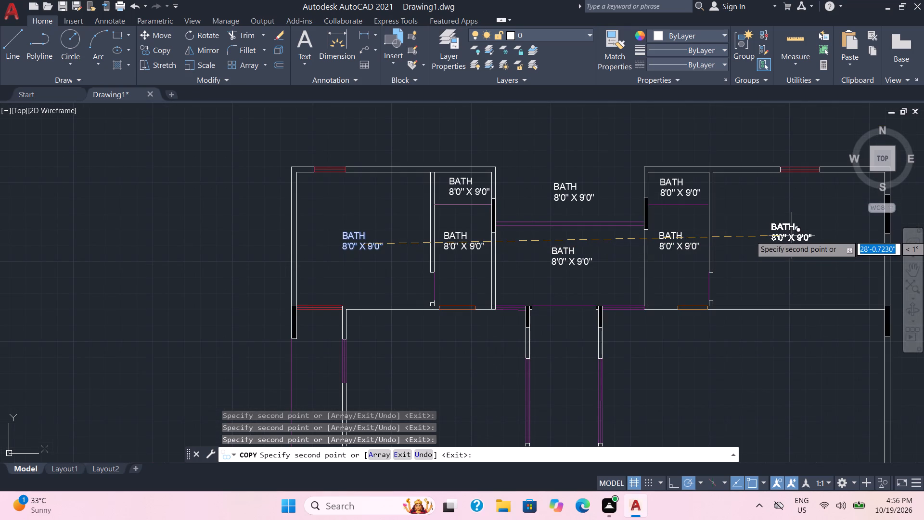
click(792, 235)
Place label copies in the large east room, the central passage, the large west room and the narrow strip along the west side.
middle_drag(776, 358, 754, 135)
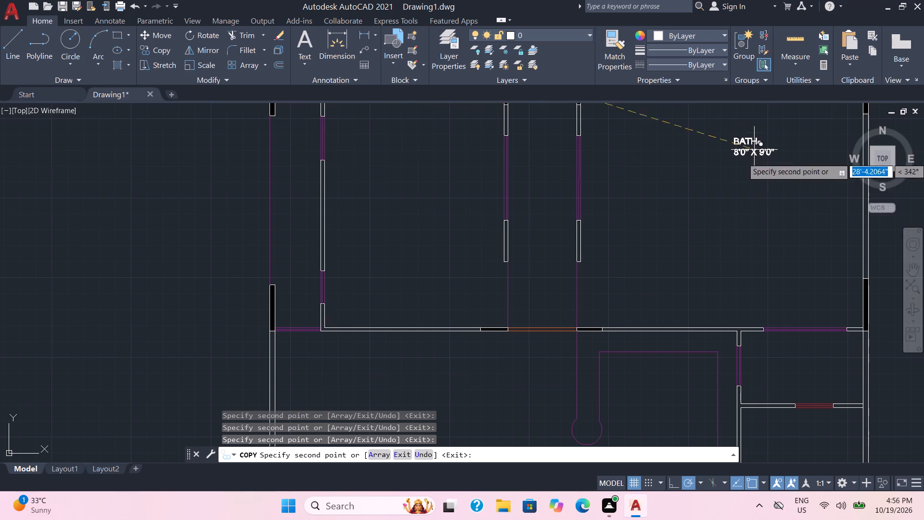
click(745, 208)
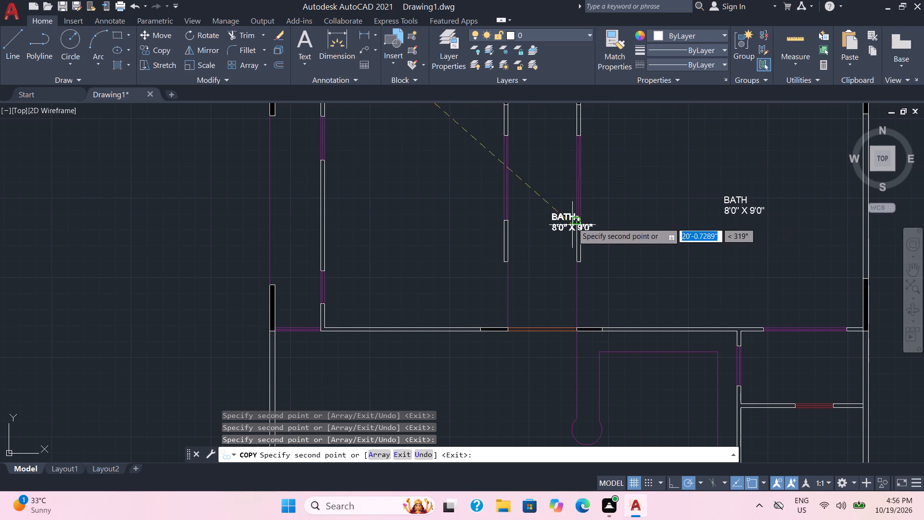
click(545, 190)
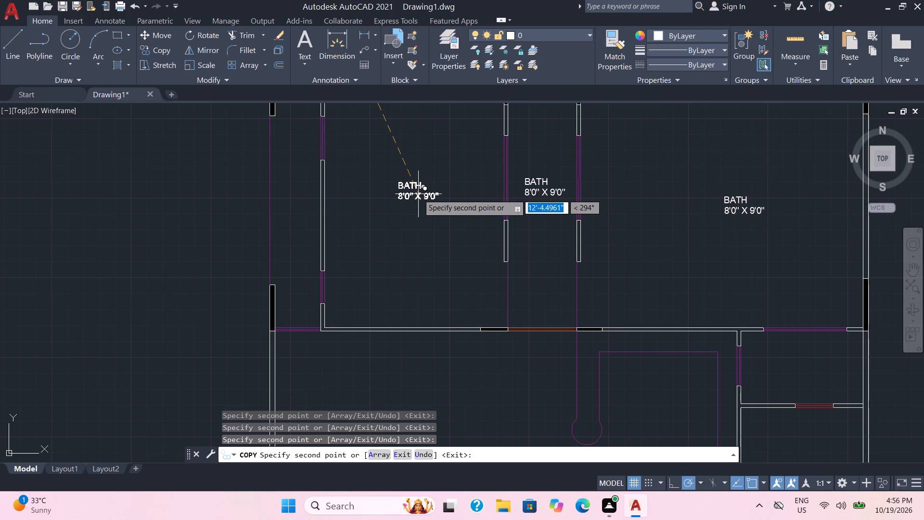
click(418, 195)
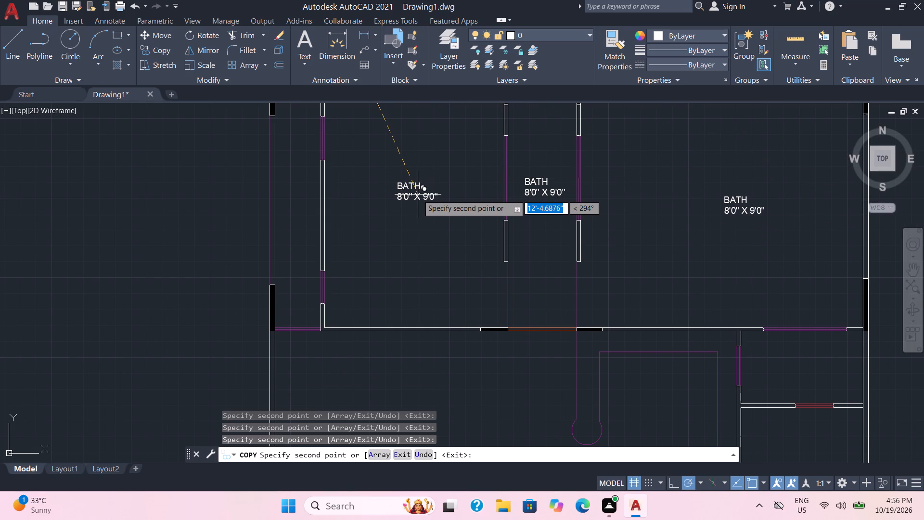
click(297, 184)
Place label copies in the middle hall, the magenta-outlined area east of it, and the two small rooms against the east wall.
scroll(416, 290, down, 1)
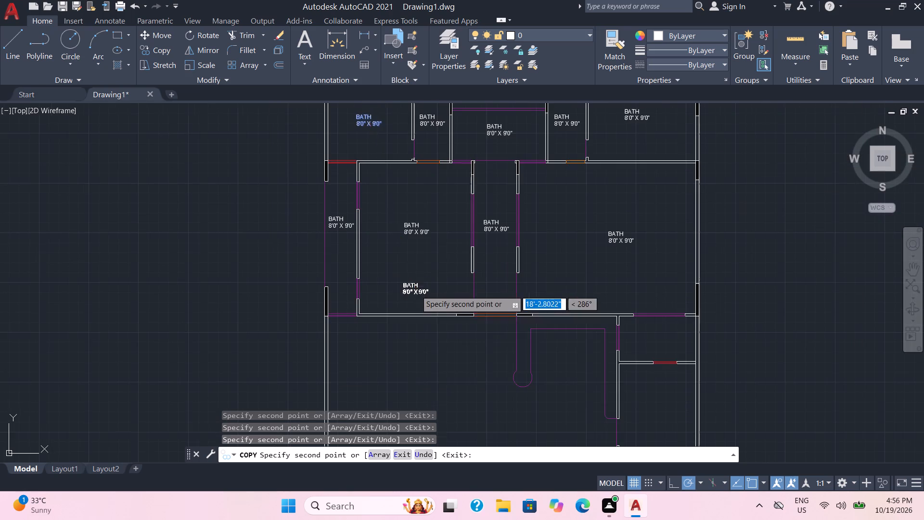
scroll(424, 375, down, 1)
middle_drag(424, 375, 425, 231)
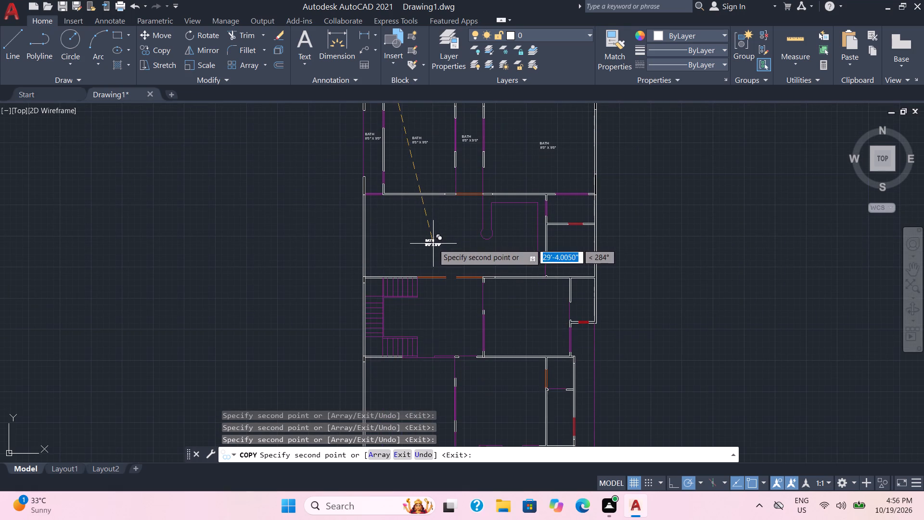
click(432, 244)
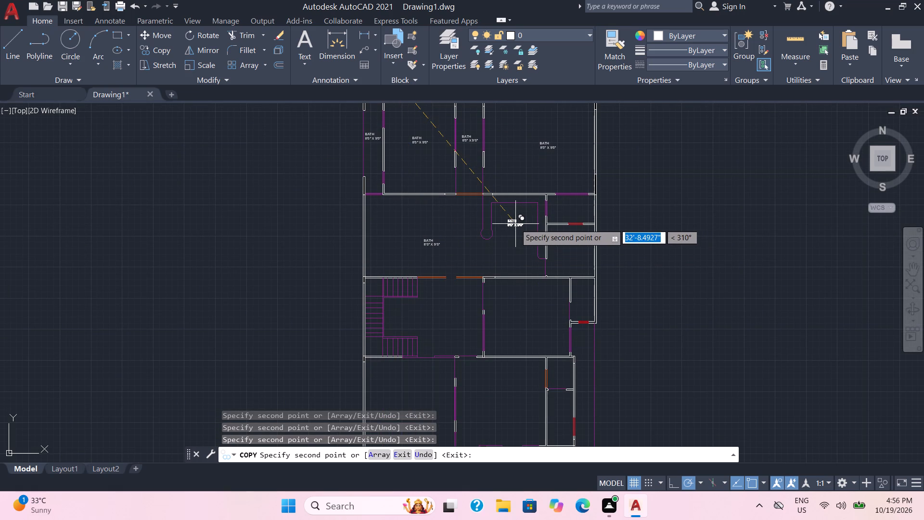
click(515, 223)
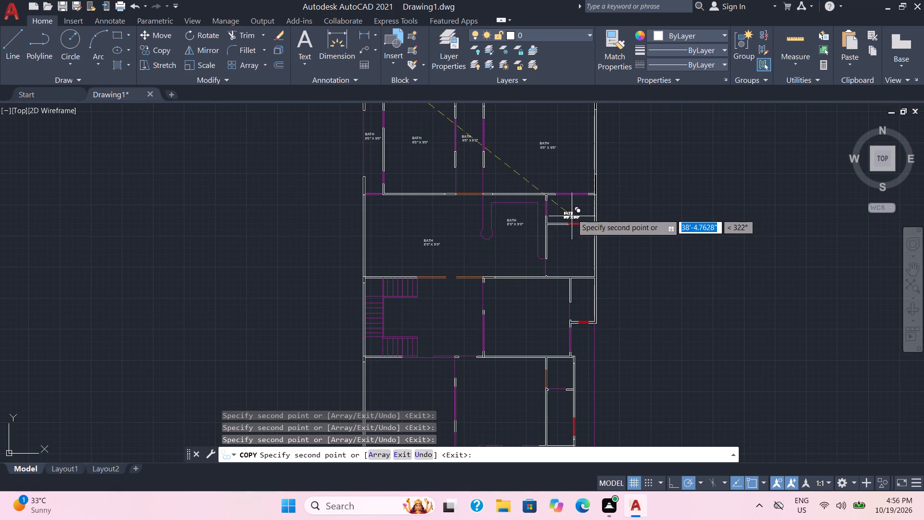
click(572, 211)
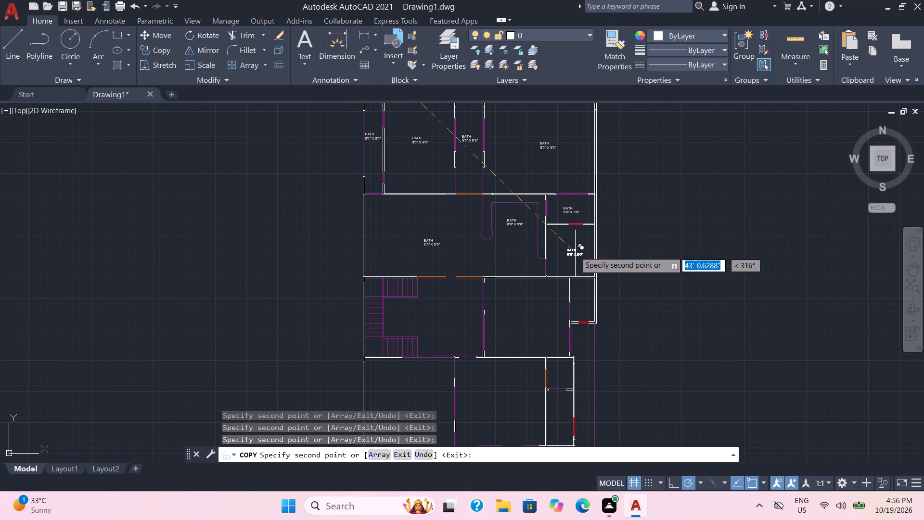
click(575, 247)
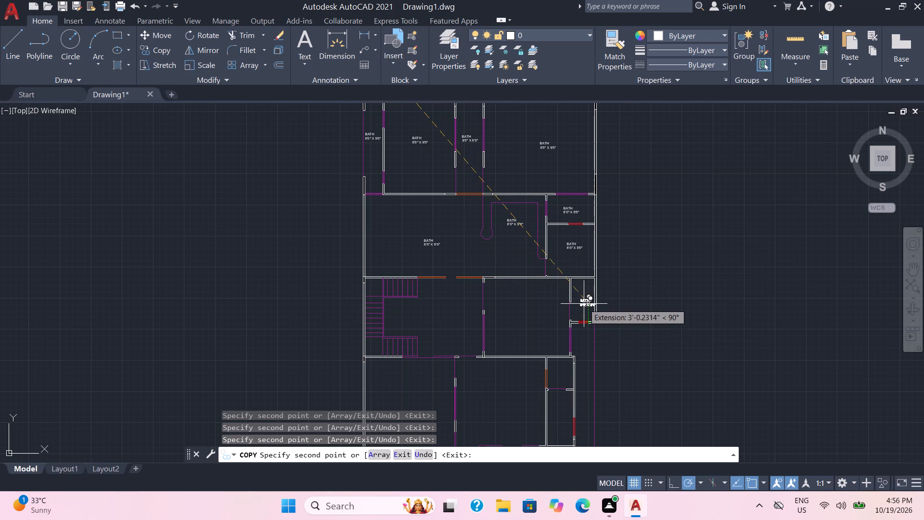
Place label copies in the small room below the east rooms, the large room west of it, and the open area beside the stairs.
scroll(582, 294, up, 2)
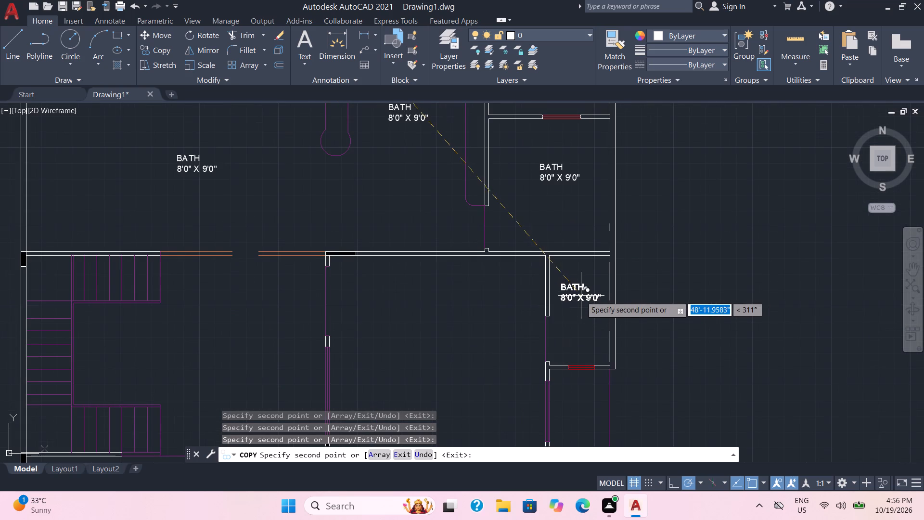
click(581, 300)
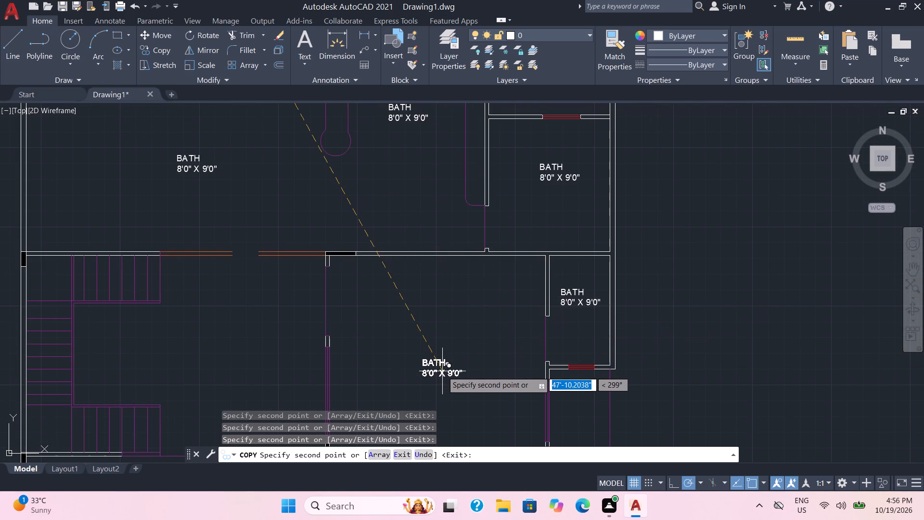
click(442, 371)
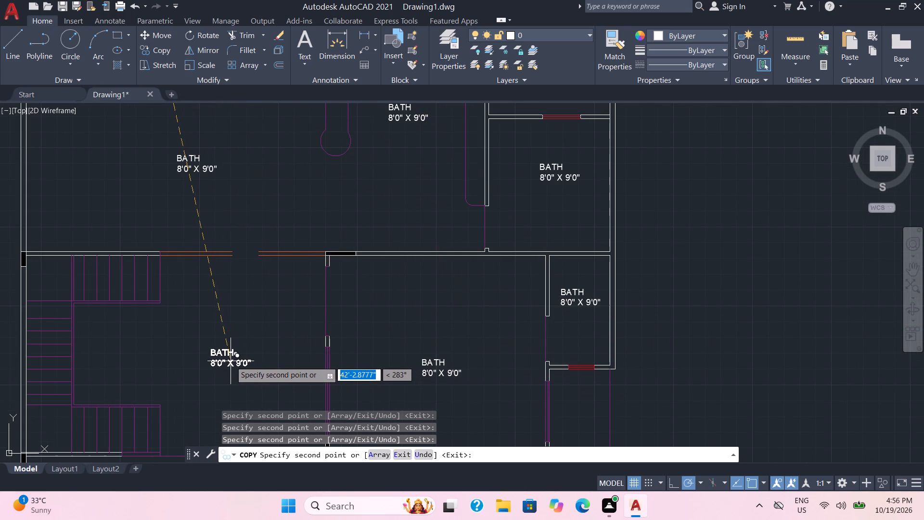
click(229, 357)
Place label copies in the two small southeast rooms, the strip outside their east wall, and the large south-central room.
scroll(356, 357, down, 1)
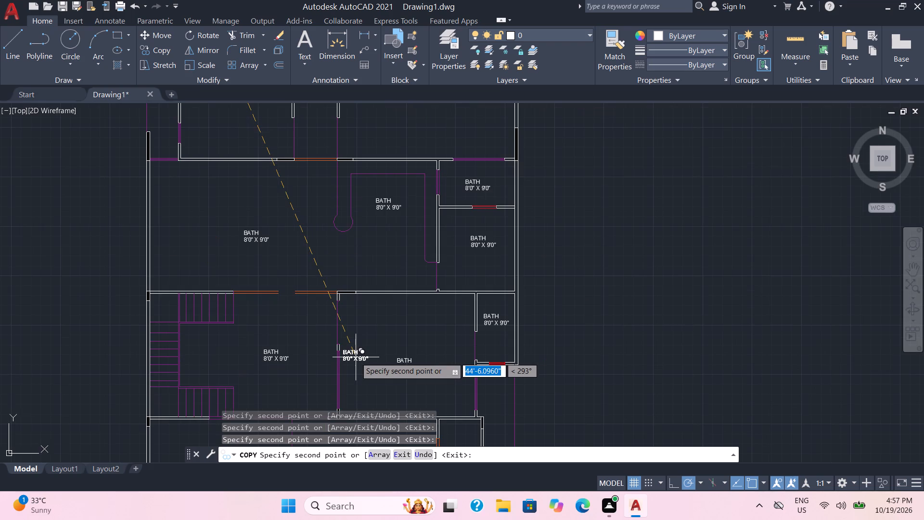
middle_drag(356, 357, 375, 189)
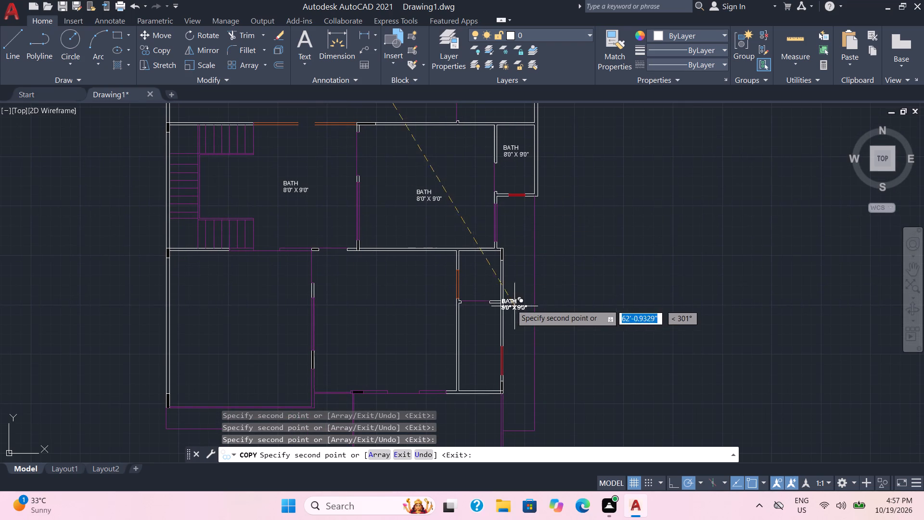
scroll(497, 293, up, 1)
click(479, 278)
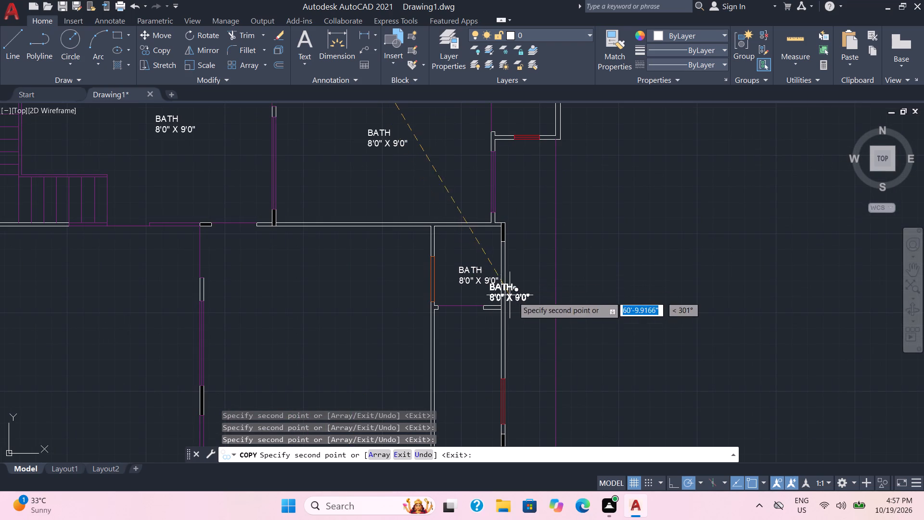
click(536, 348)
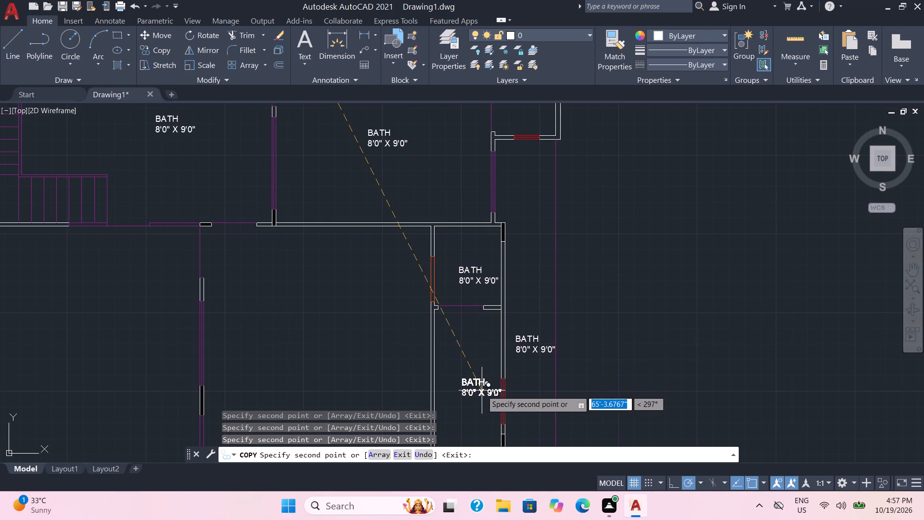
click(475, 402)
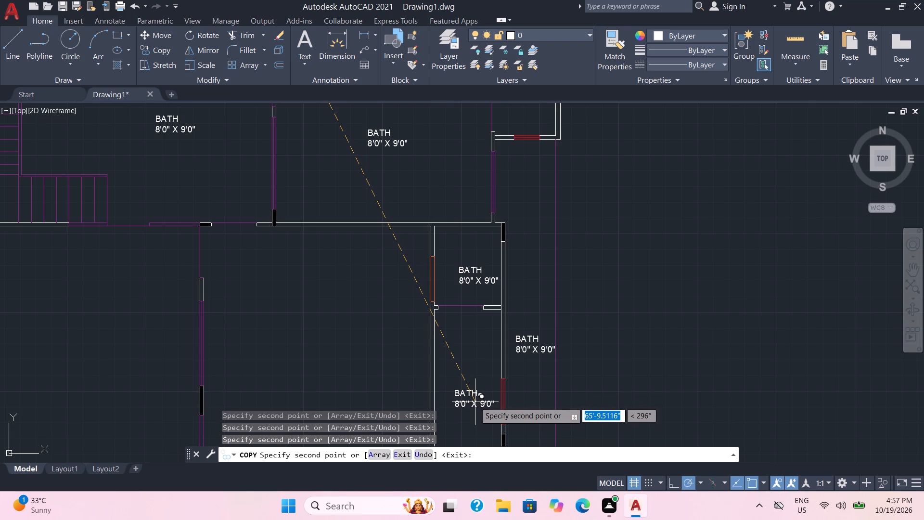
click(325, 370)
Place label copies in the projecting magenta area at the south, the strip below the southwest room, and the southwest room; end copying.
scroll(324, 369, down, 1)
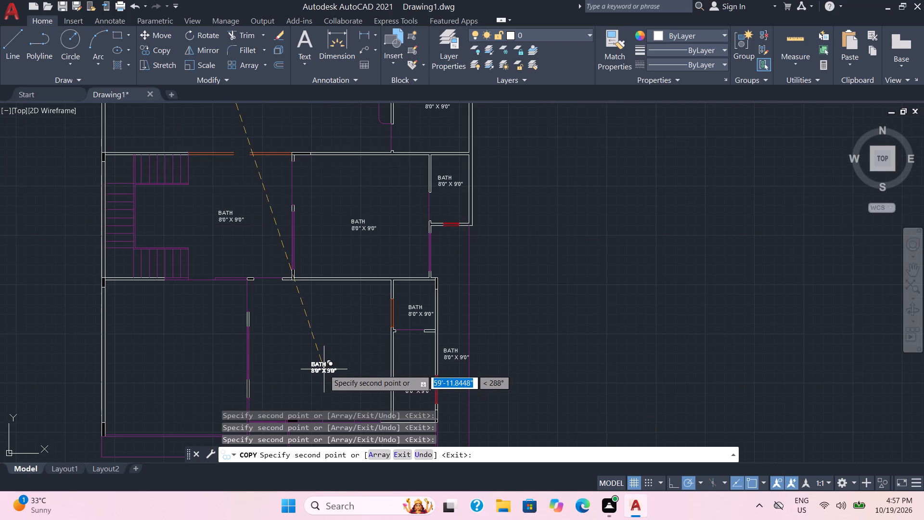
middle_drag(324, 369, 453, 147)
click(490, 236)
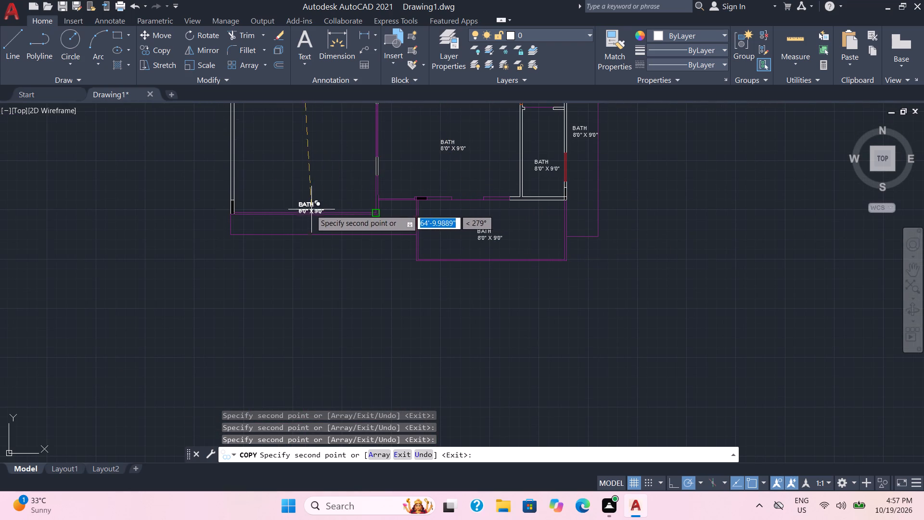
click(299, 227)
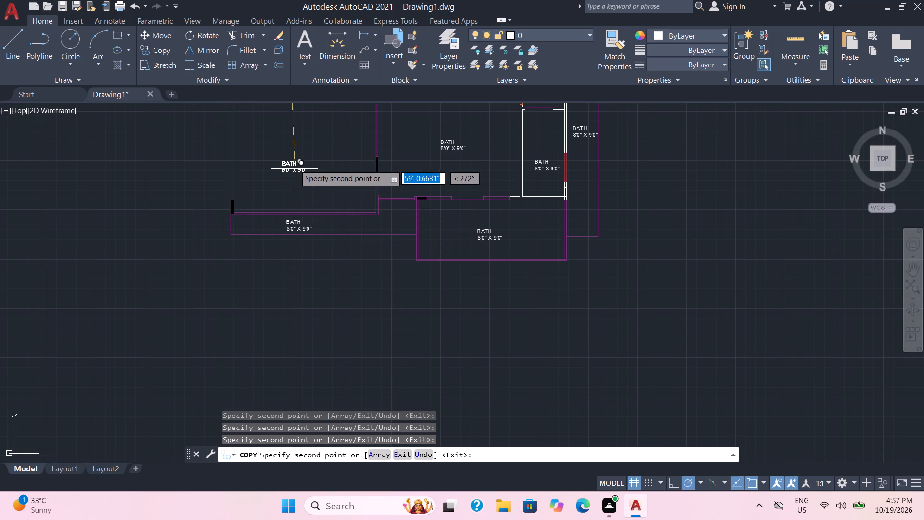
click(301, 134)
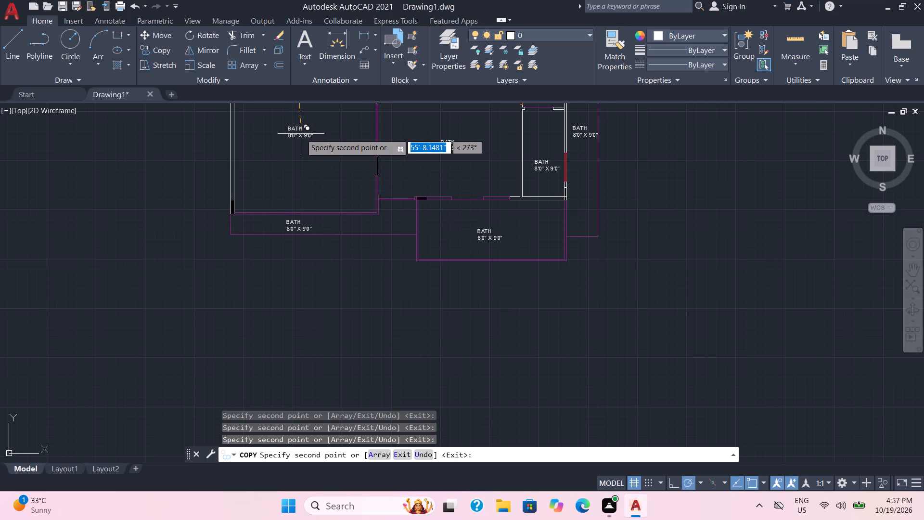
scroll(301, 134, down, 2)
middle_drag(312, 145, 319, 235)
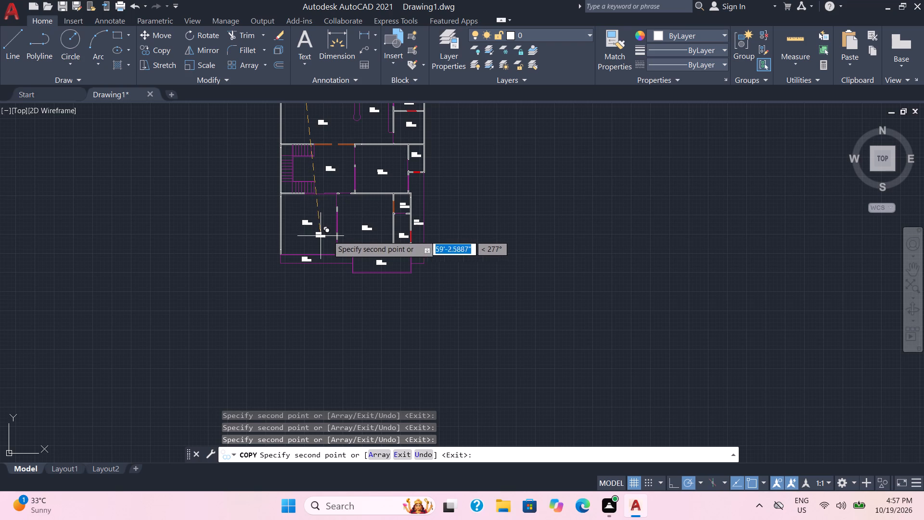
key(Escape)
Replace the label text in the projecting area at the plan's south end with BALCONY 4'-0" WIDE.
scroll(480, 181, up, 1)
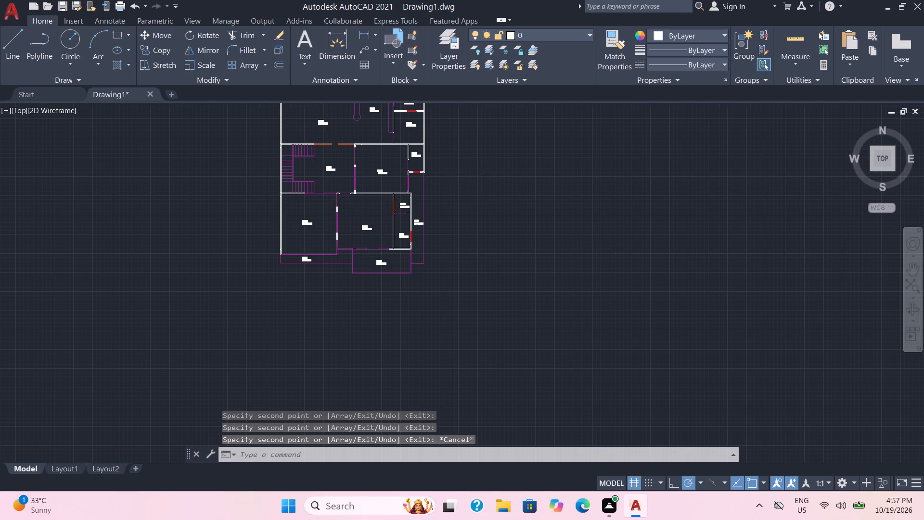
scroll(414, 190, up, 2)
scroll(430, 286, down, 1)
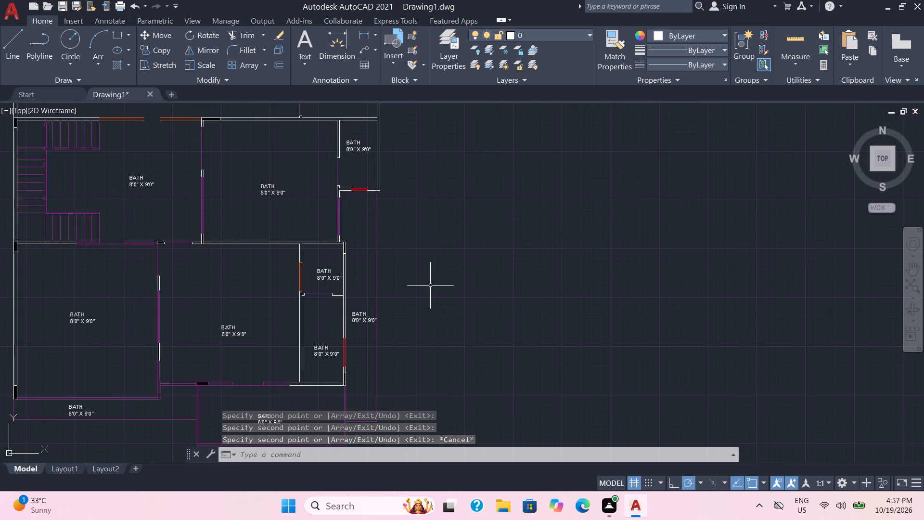
middle_drag(430, 285, 493, 141)
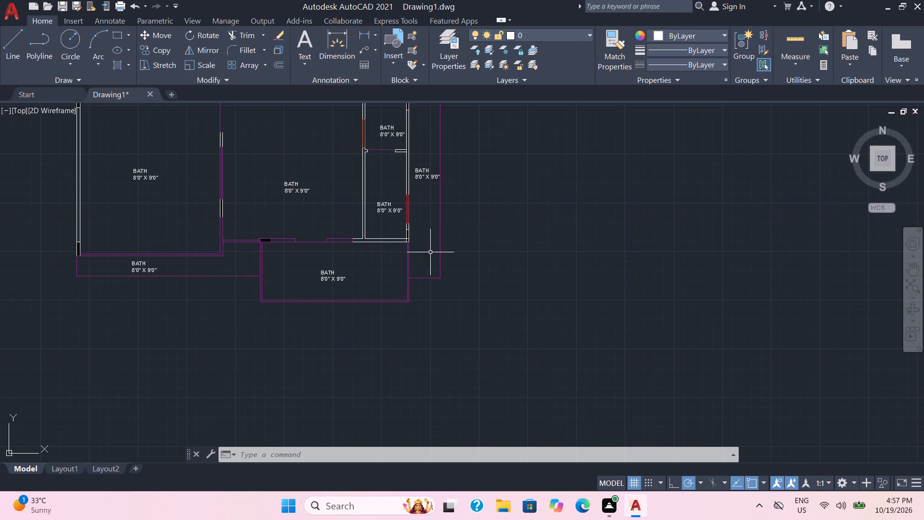
double_click(334, 277)
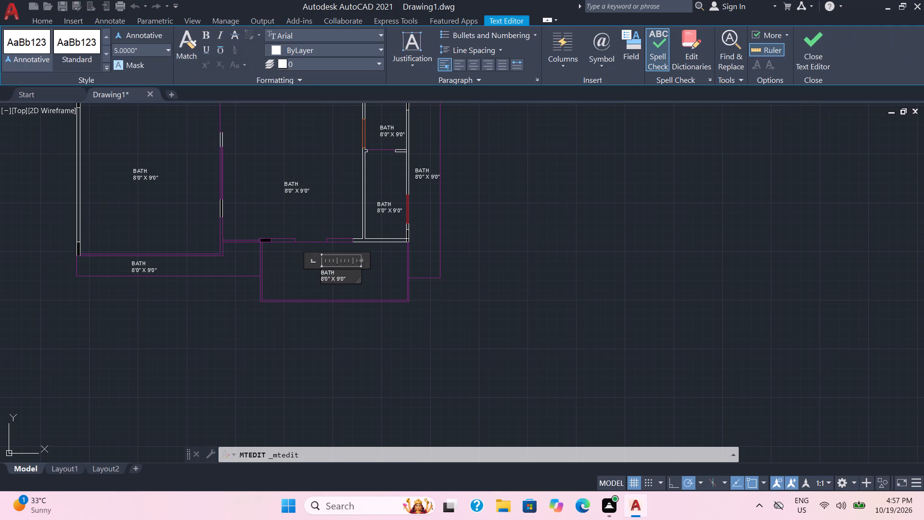
key(BackSpace)
key(BackSpace)
key(BackSpace)
key(Right)
key(Right)
key(Right)
key(Right)
key(Right)
key(Right)
key(BackSpace)
key(BackSpace)
key(BackSpace)
key(BackSpace)
key(BackSpace)
key(BackSpace)
key(BackSpace)
key(BackSpace)
key(BackSpace)
key(BackSpace)
key(BackSpace)
text(LCONY)
key(space)
text(4')
text(-0")
key(space)
text(WIDE)
key(Return)
key(BackSpace)
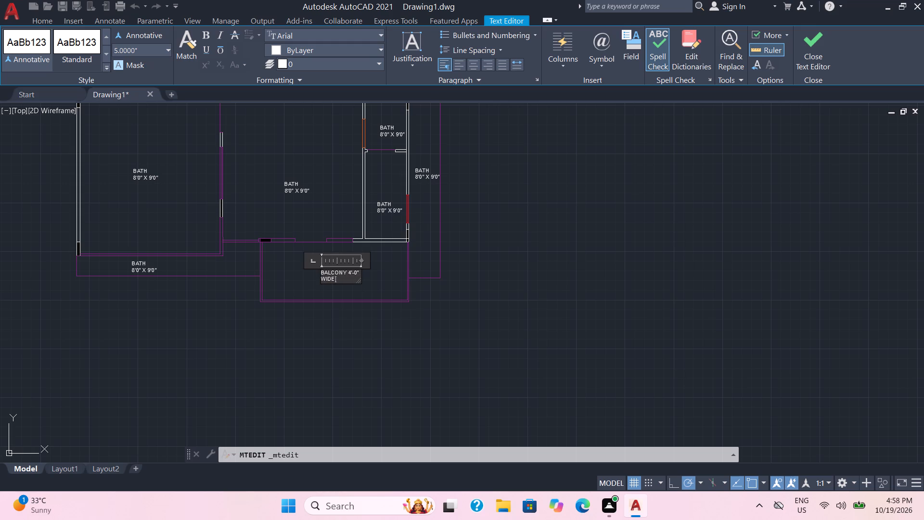
double_click(136, 267)
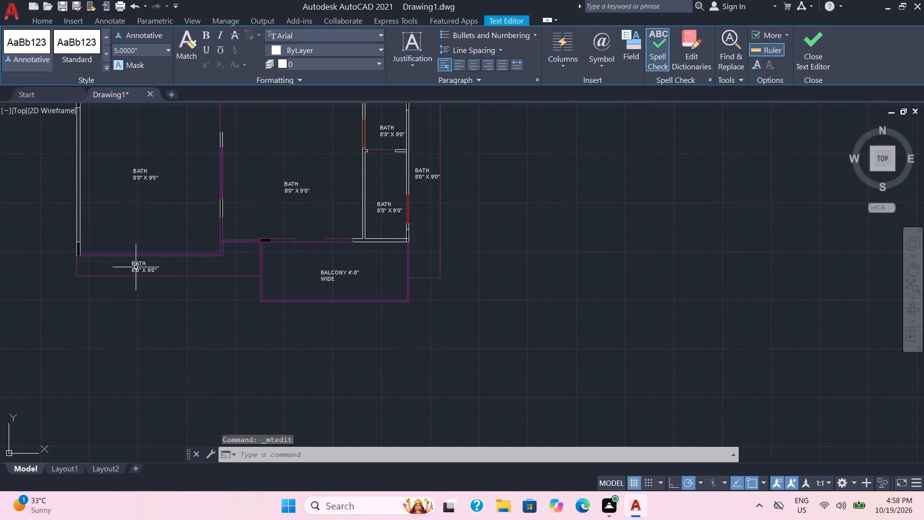
Replace the label text in the narrow strip south of the southwest room with OPEN TO SAY.
double_click(148, 270)
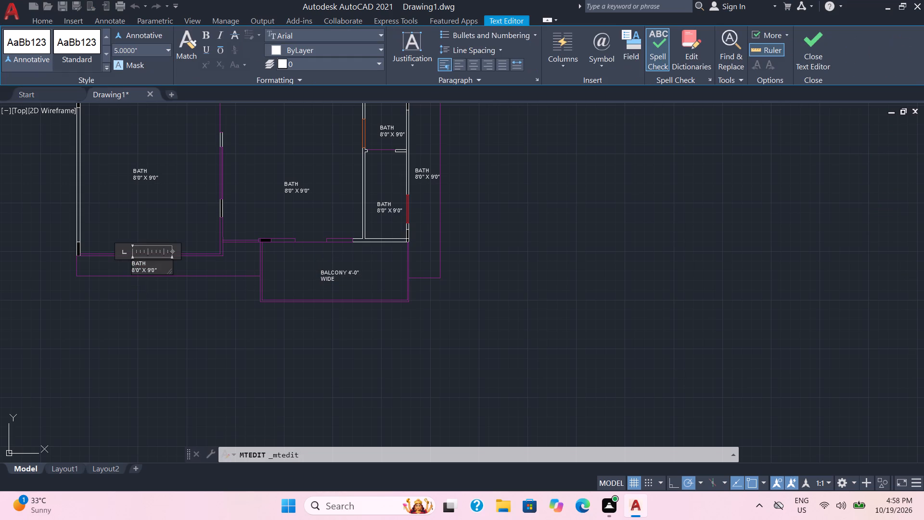
click(158, 270)
key(BackSpace)
key(BackSpace)
key(BackSpace)
key(BackSpace)
key(BackSpace)
key(BackSpace)
key(BackSpace)
key(BackSpace)
key(BackSpace)
key(BackSpace)
key(BackSpace)
key(BackSpace)
key(BackSpace)
key(BackSpace)
key(BackSpace)
key(BackSpace)
text(OPEN TO)
key(space)
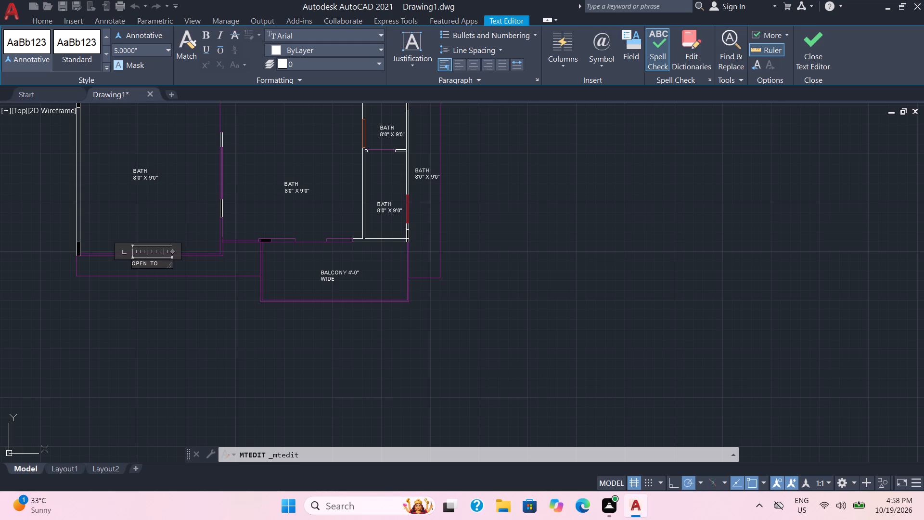
text(SA)
key(y)
double_click(146, 176)
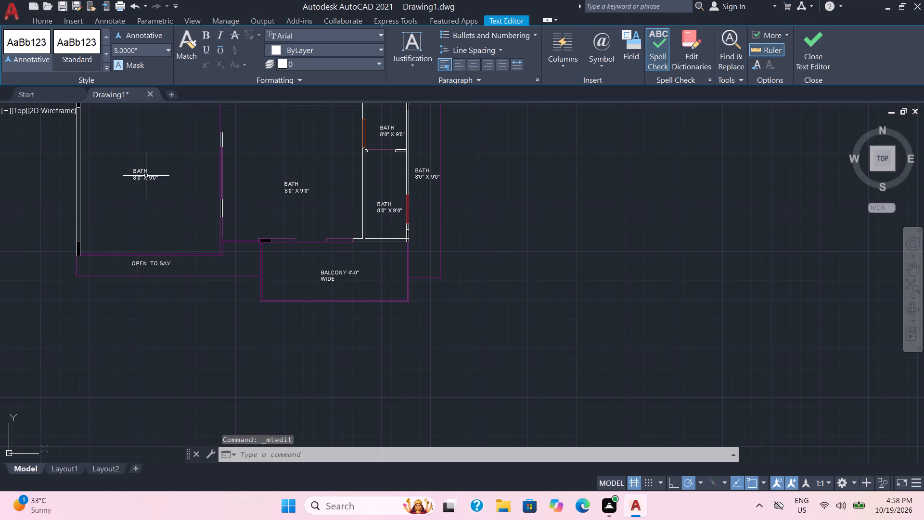
Change the room name in the southwest room's label to TERRACE.
double_click(150, 179)
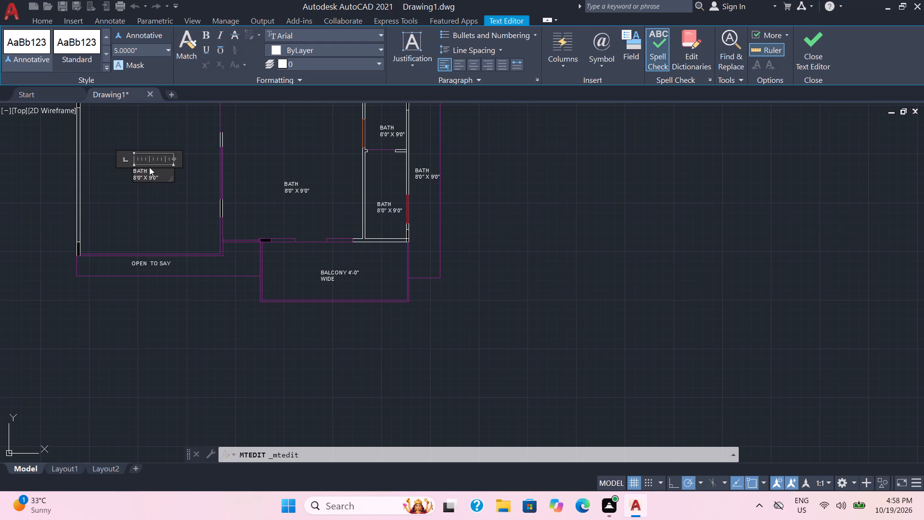
click(150, 169)
key(BackSpace)
key(BackSpace)
key(BackSpace)
key(BackSpace)
text(TERRACE)
Replace the dimensions in the TERRACE label with 15'-0" x 15'-6" and finish editing it.
key(Down)
key(BackSpace)
key(BackSpace)
key(BackSpace)
key(BackSpace)
key(BackSpace)
key(BackSpace)
key(BackSpace)
key(BackSpace)
key(BackSpace)
key(BackSpace)
key(BackSpace)
text(15)
text('-0")
key(space)
key(BackSpace)
key(shift+x)
key(space)
text(15')
text(-6")
double_click(297, 189)
Change the room name in the large south-central room's label to DRAWING.
double_click(296, 190)
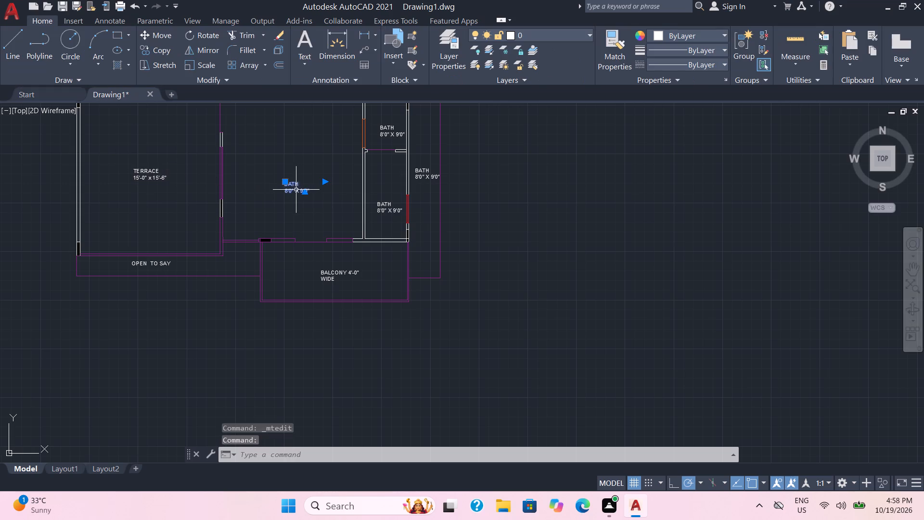
click(300, 183)
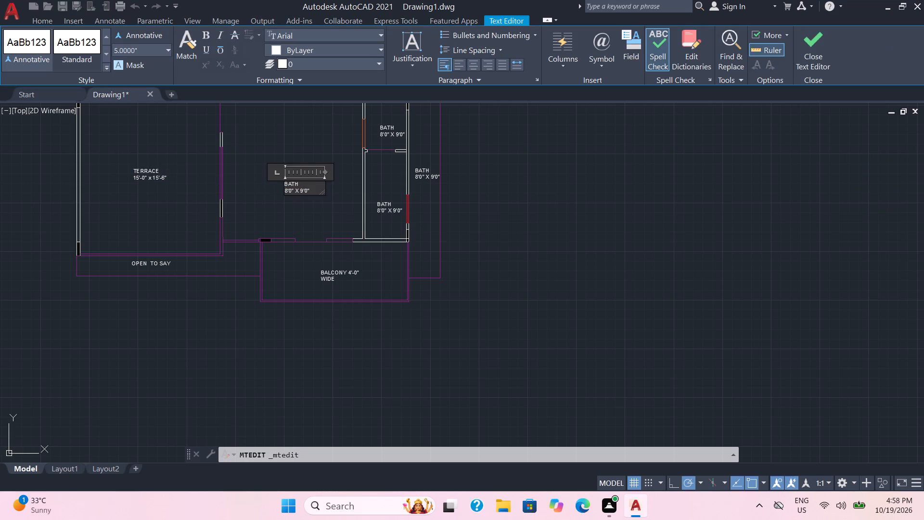
key(BackSpace)
key(BackSpace)
key(BackSpace)
key(BackSpace)
text(DRAWING)
Replace the dimensions in the DRAWING label with 15'-6" x 14'-0" and finish editing it.
key(Down)
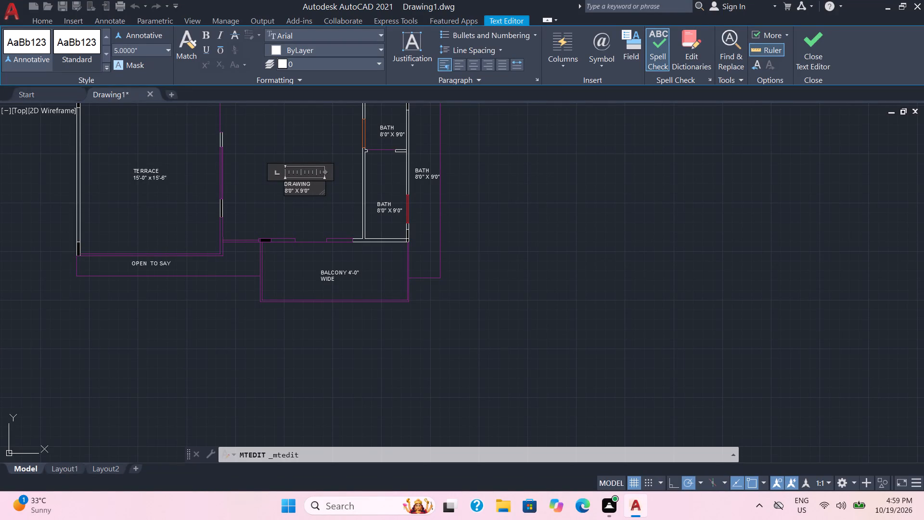
key(BackSpace)
key(BackSpace)
key(BackSpace)
key(BackSpace)
key(BackSpace)
key(BackSpace)
key(BackSpace)
key(BackSpace)
key(BackSpace)
key(BackSpace)
key(BackSpace)
text(15')
text(-6" c)
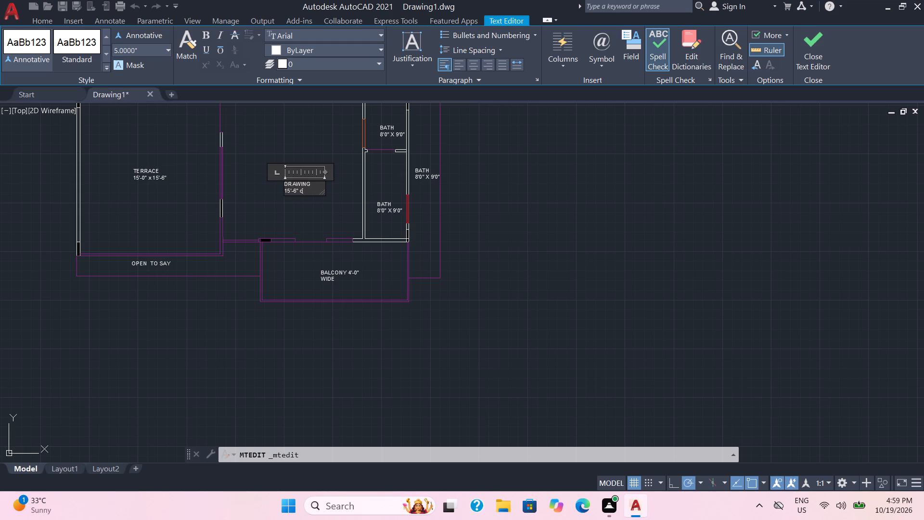
key(BackSpace)
text(x)
key(space)
text(14')
text(-0")
click(312, 210)
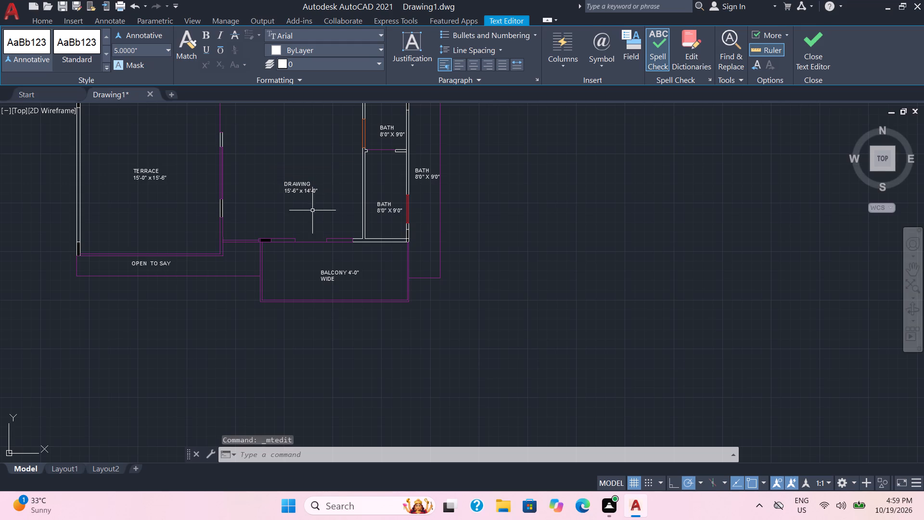
Change the dimensions in the southernmost small room's BATH label to 4'-0" x 8'-6".
double_click(384, 208)
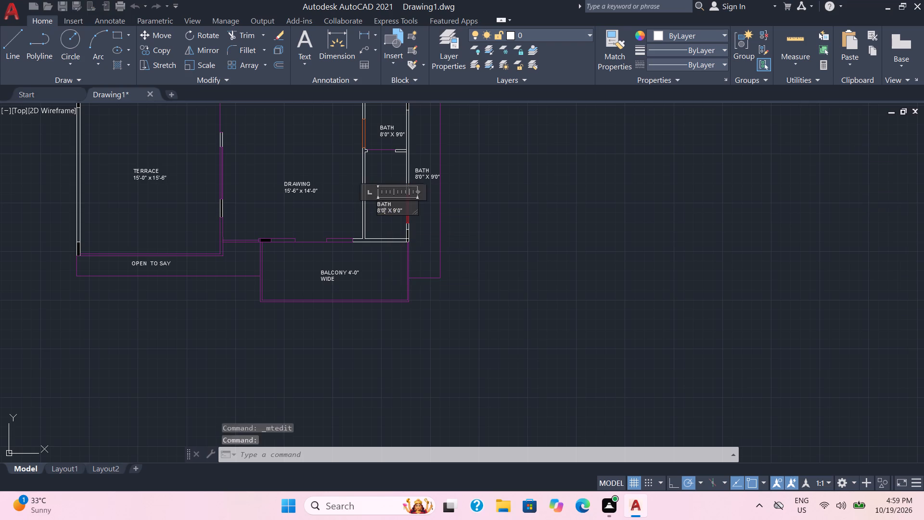
scroll(384, 208, up, 3)
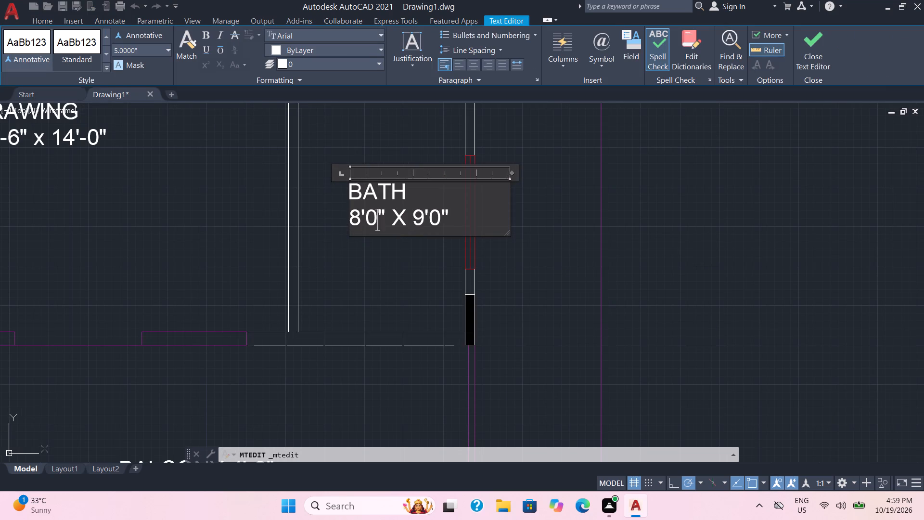
click(358, 217)
key(BackSpace)
key(4)
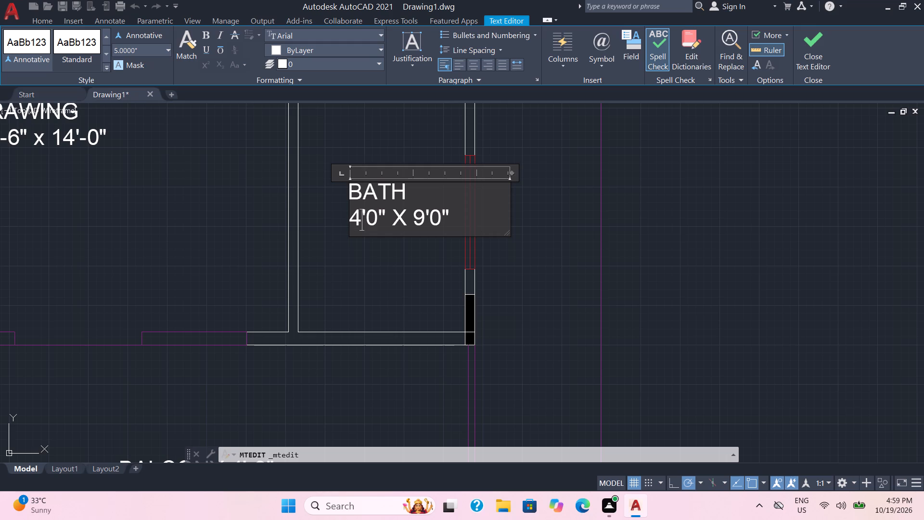
key(Right)
key(minus)
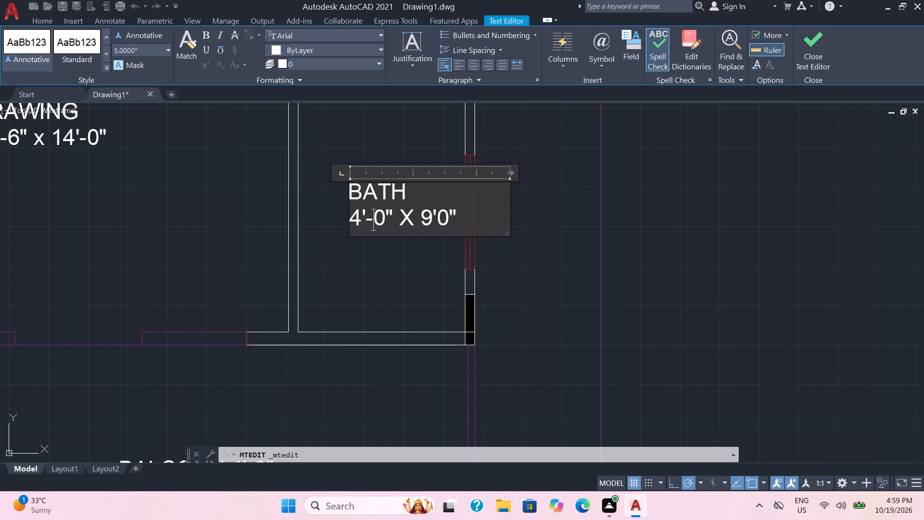
key(Right)
key(Right)
key(Right)
key(Right)
key(BackSpace)
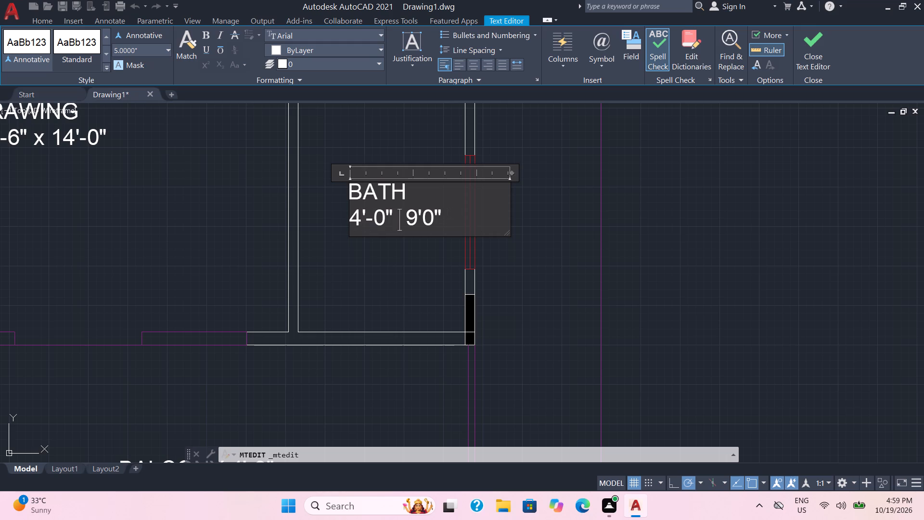
key(shift+x)
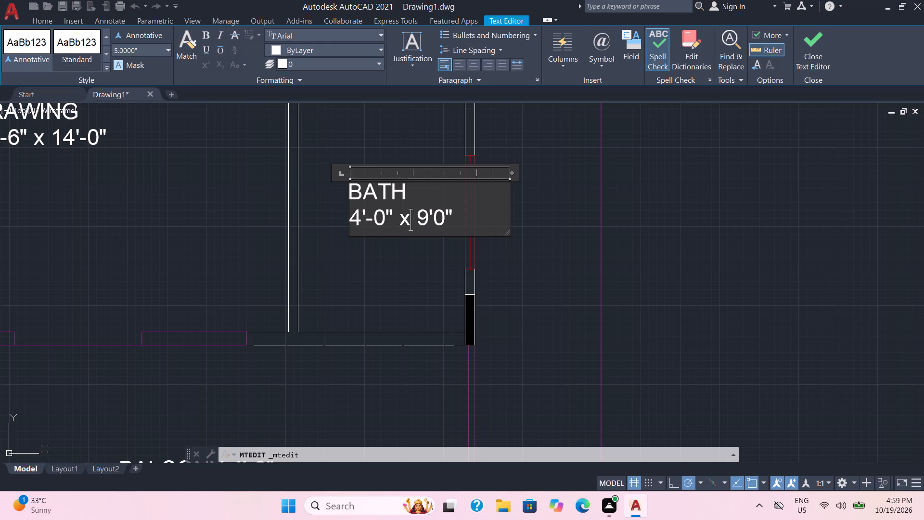
click(426, 218)
key(BackSpace)
key(8)
key(Right)
key(minus)
key(Right)
key(BackSpace)
key(6)
click(399, 266)
Replace the whole text of the BATH label outside the east wall with OPEN TO SKY and save the text change.
scroll(399, 266, down, 3)
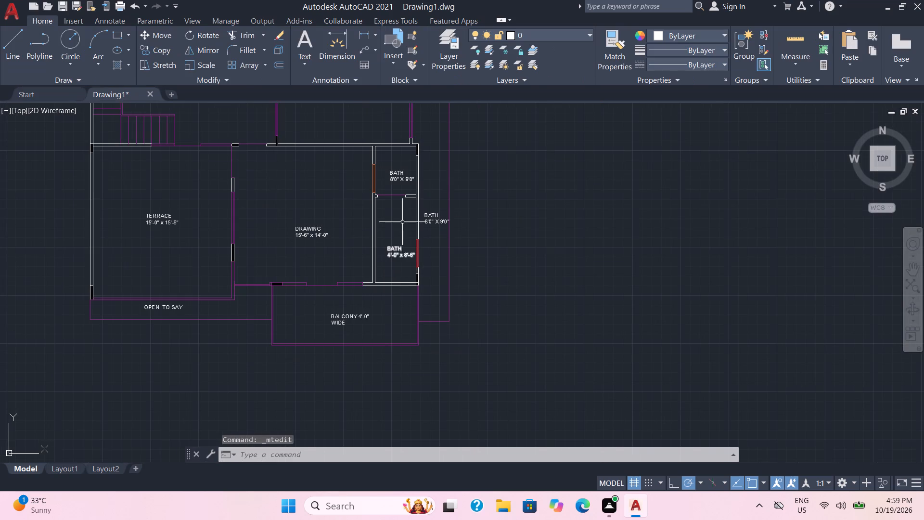
double_click(435, 223)
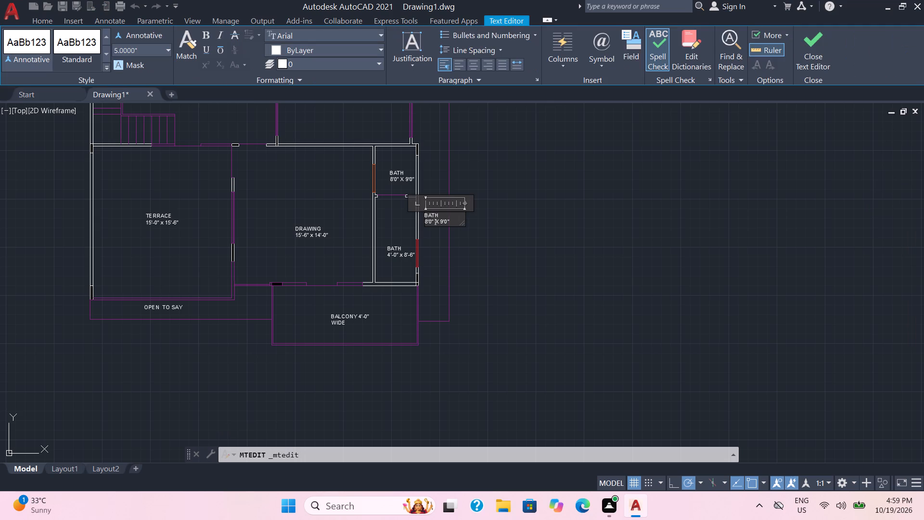
key(Right)
key(Right)
key(Right)
key(Right)
key(Right)
key(Right)
key(BackSpace)
key(BackSpace)
key(BackSpace)
key(BackSpace)
key(BackSpace)
key(BackSpace)
key(BackSpace)
key(BackSpace)
key(BackSpace)
key(BackSpace)
key(BackSpace)
key(BackSpace)
key(BackSpace)
key(BackSpace)
key(BackSpace)
key(BackSpace)
text(OPEN TO SKY)
key(Return)
key(Escape)
click(587, 190)
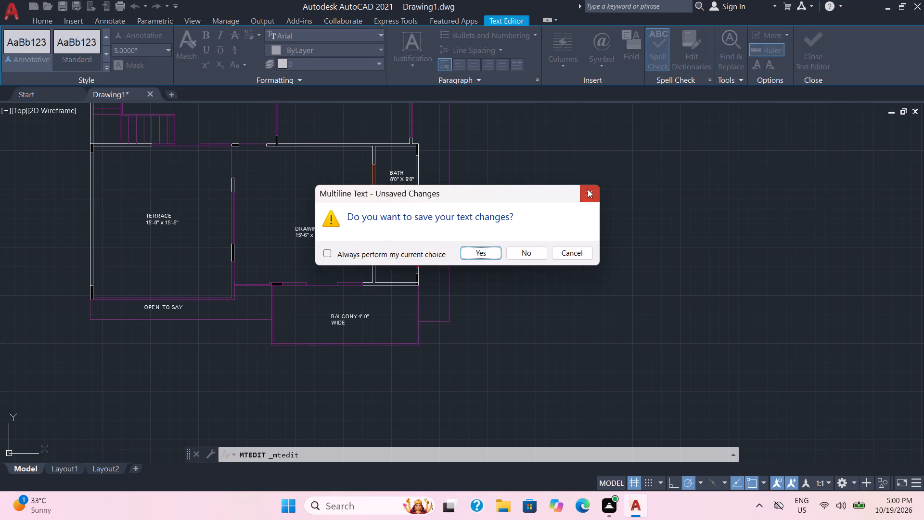
click(556, 210)
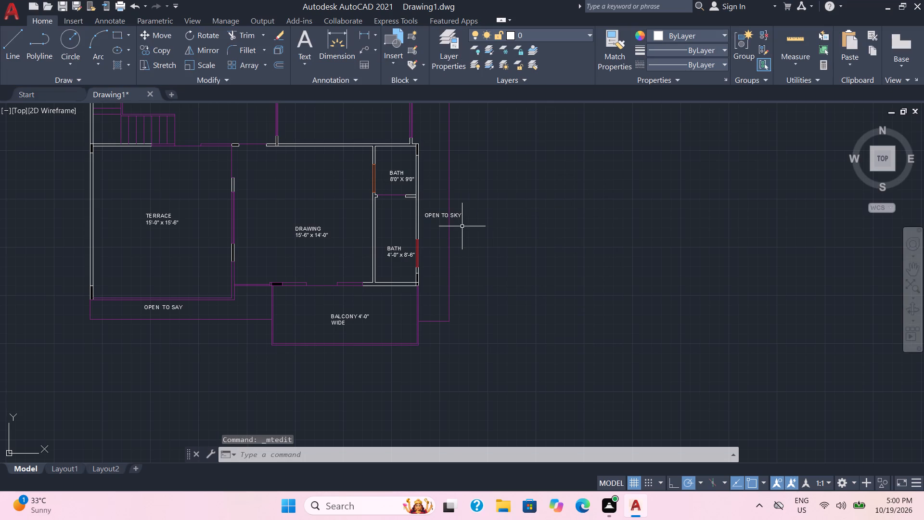
Rotate the new OPEN TO SKY label 90° so that it reads vertically.
click(462, 226)
click(455, 214)
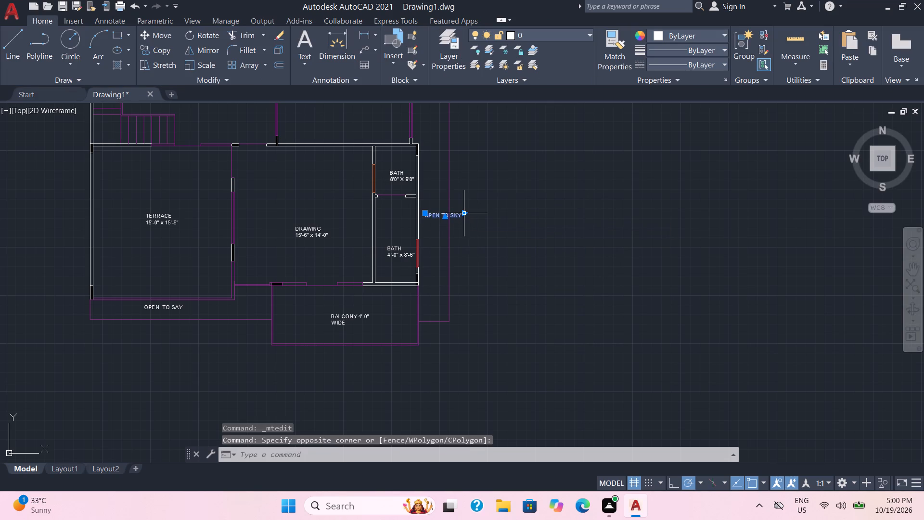
key(r)
key(o)
key(Return)
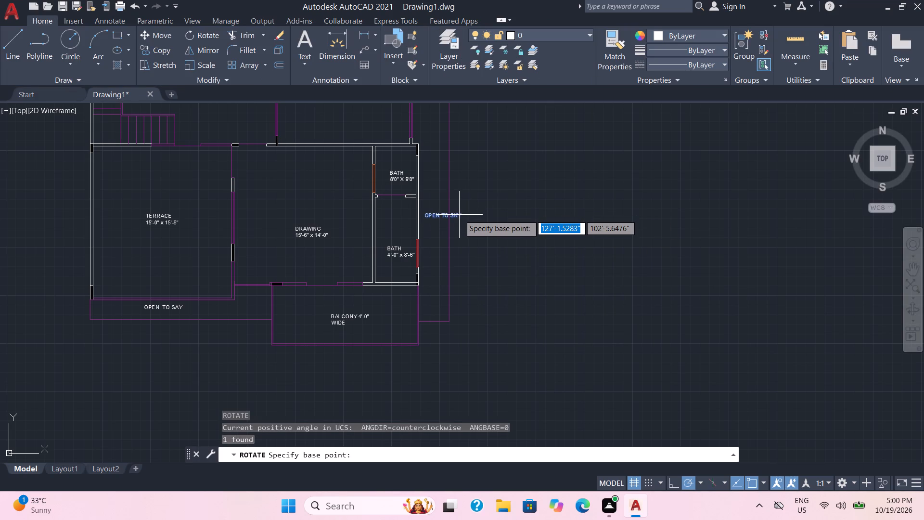
click(459, 215)
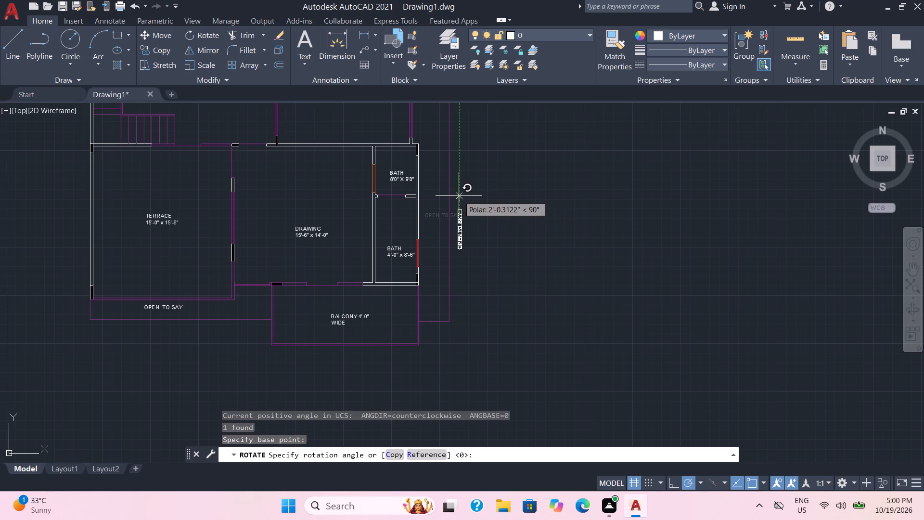
click(459, 196)
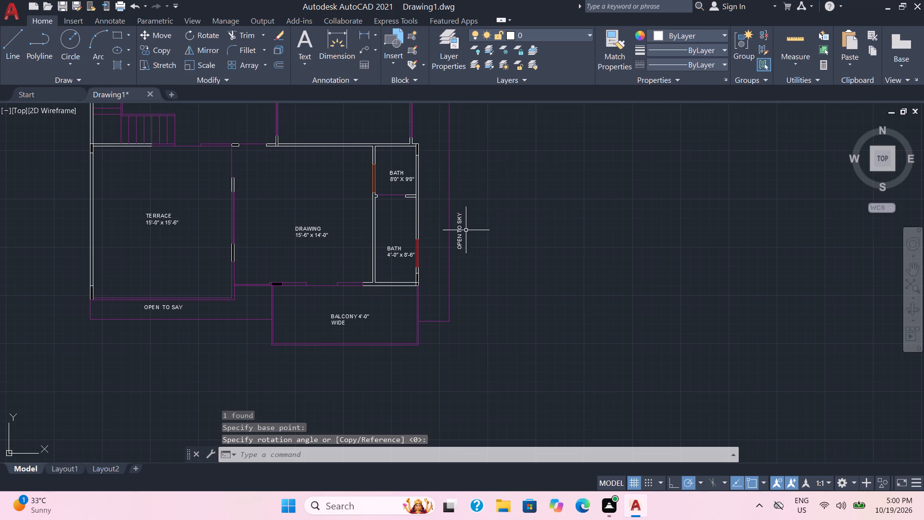
Move the vertical OPEN TO SKY label into the strip between the baths' east wall and the outer boundary line.
click(469, 262)
click(456, 236)
key(m)
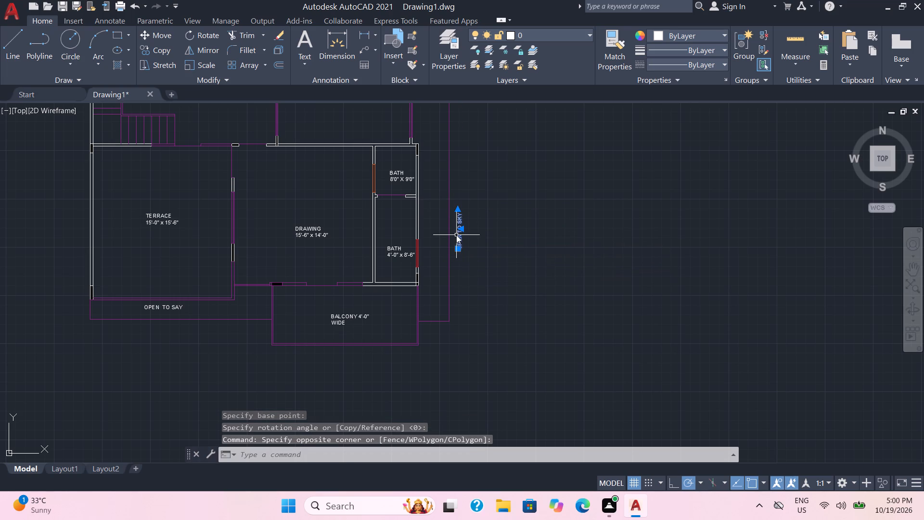
key(Return)
click(459, 234)
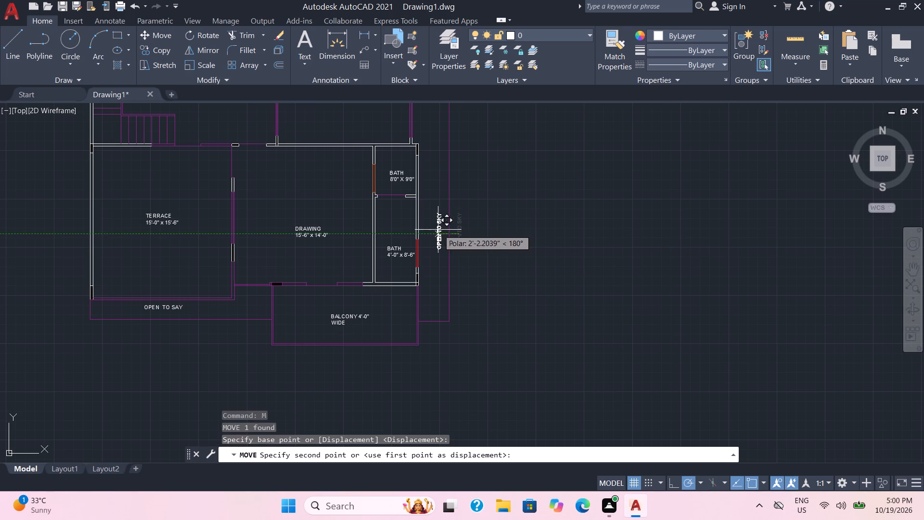
click(435, 226)
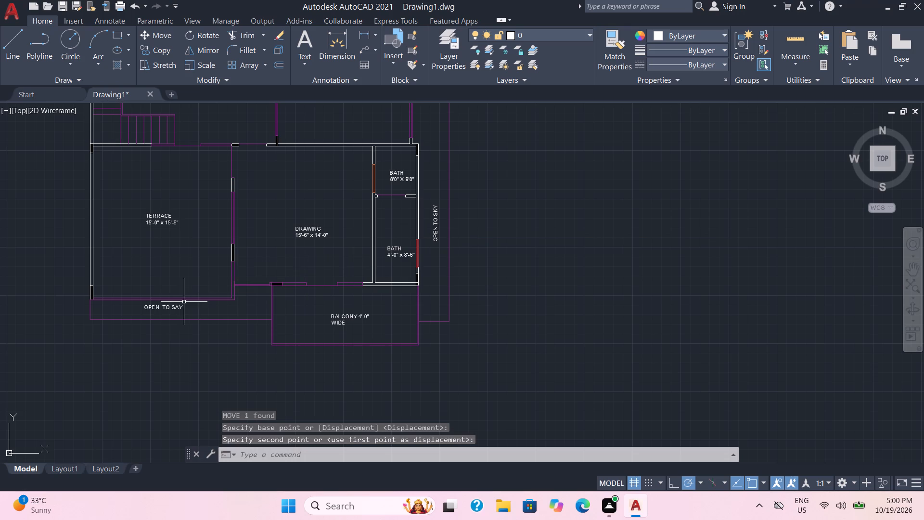
Correct the OPEN TO SAY label below the terrace to read OPEN TO SKY.
double_click(180, 306)
scroll(180, 307, up, 2)
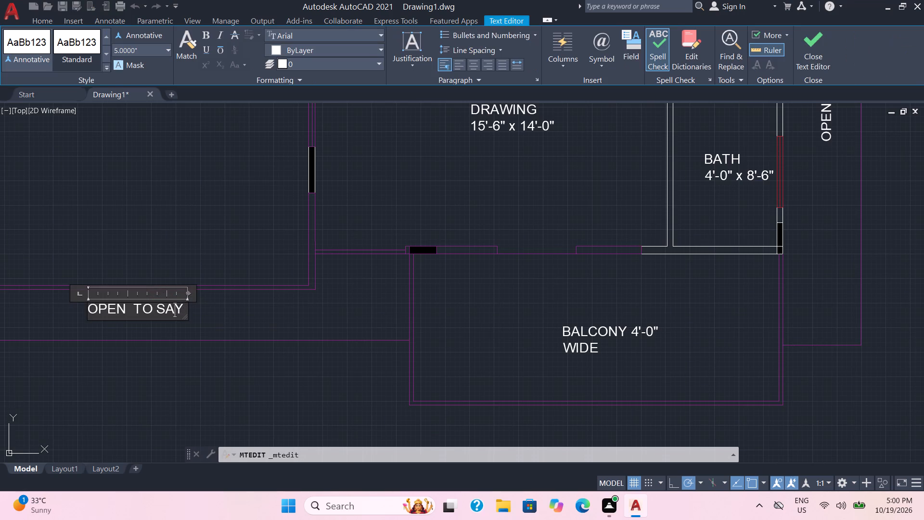
key(BackSpace)
key(k)
click(199, 352)
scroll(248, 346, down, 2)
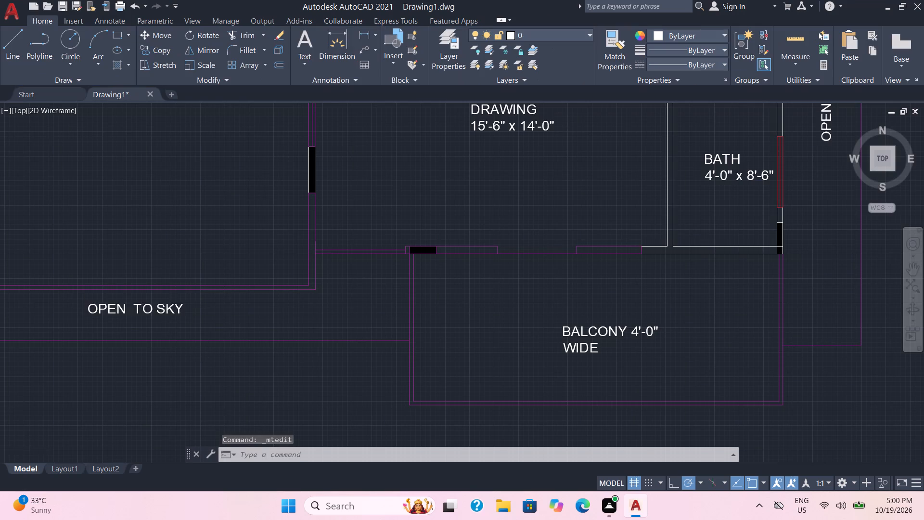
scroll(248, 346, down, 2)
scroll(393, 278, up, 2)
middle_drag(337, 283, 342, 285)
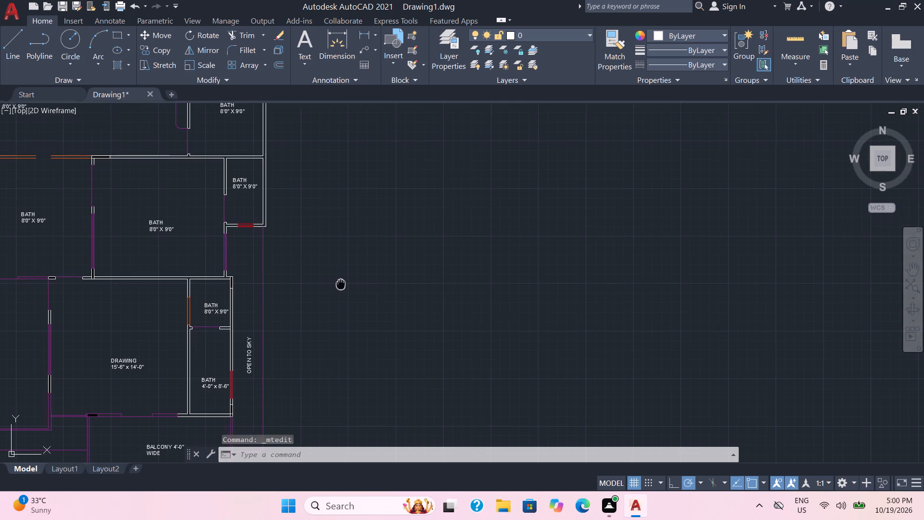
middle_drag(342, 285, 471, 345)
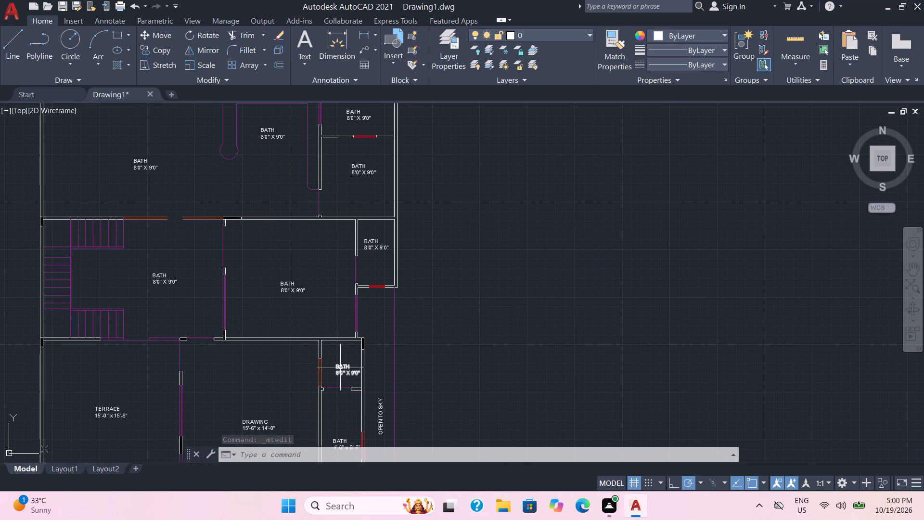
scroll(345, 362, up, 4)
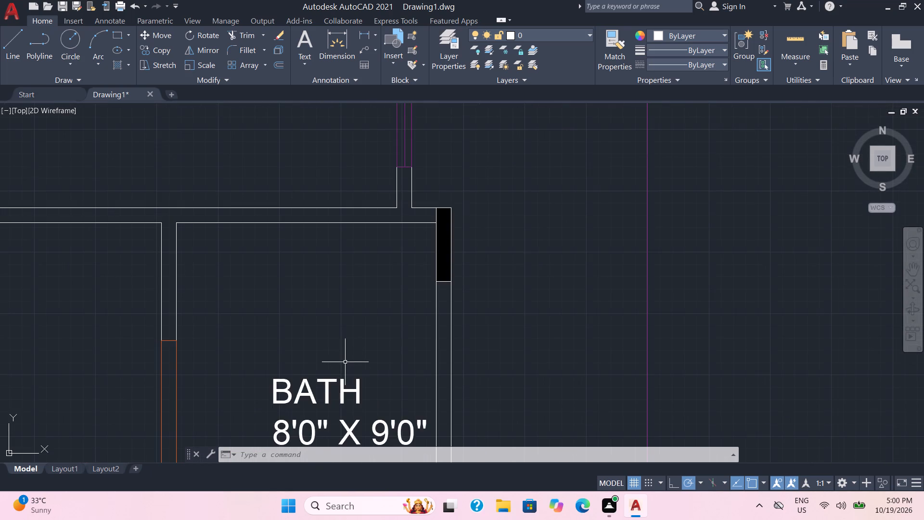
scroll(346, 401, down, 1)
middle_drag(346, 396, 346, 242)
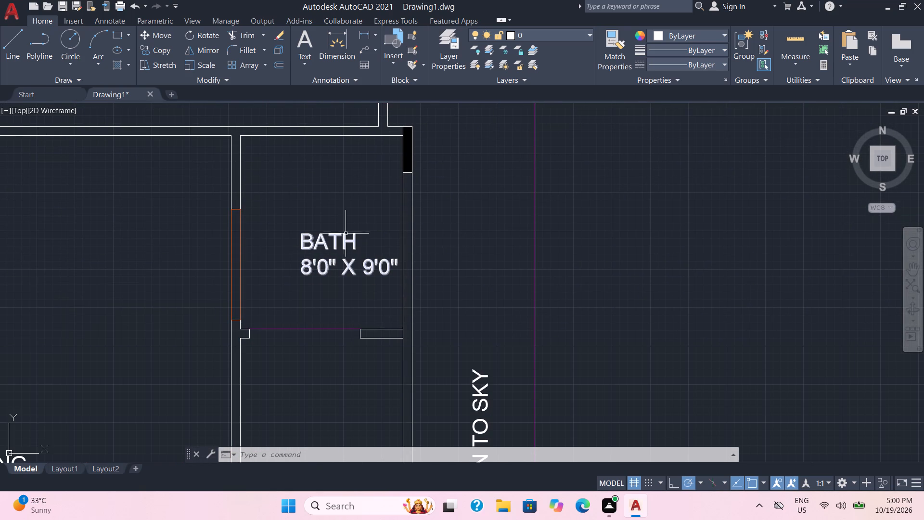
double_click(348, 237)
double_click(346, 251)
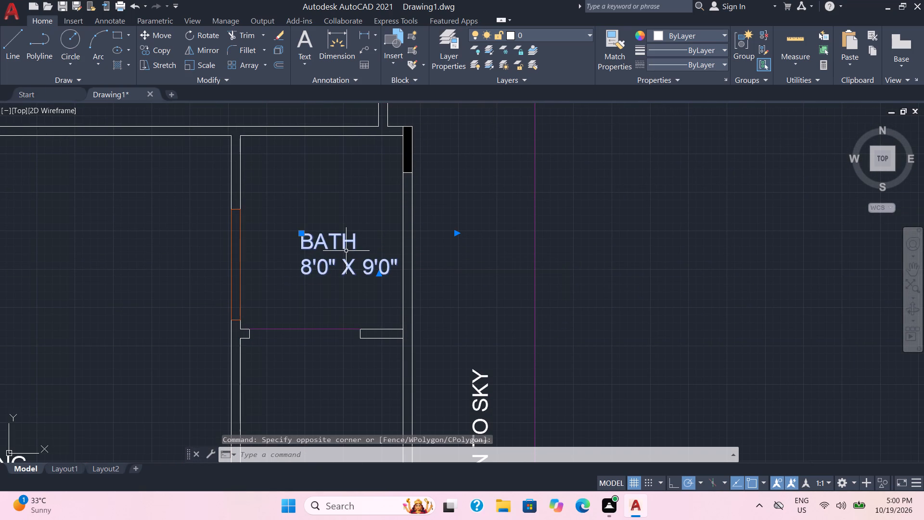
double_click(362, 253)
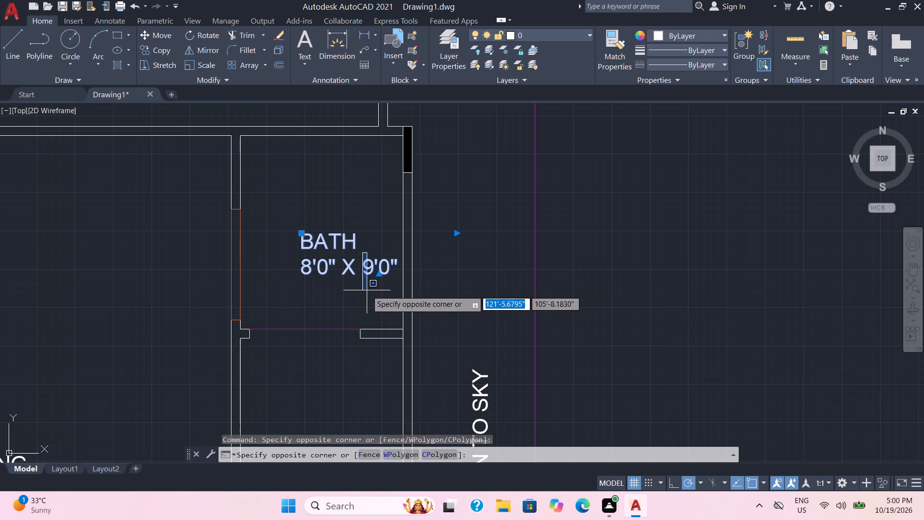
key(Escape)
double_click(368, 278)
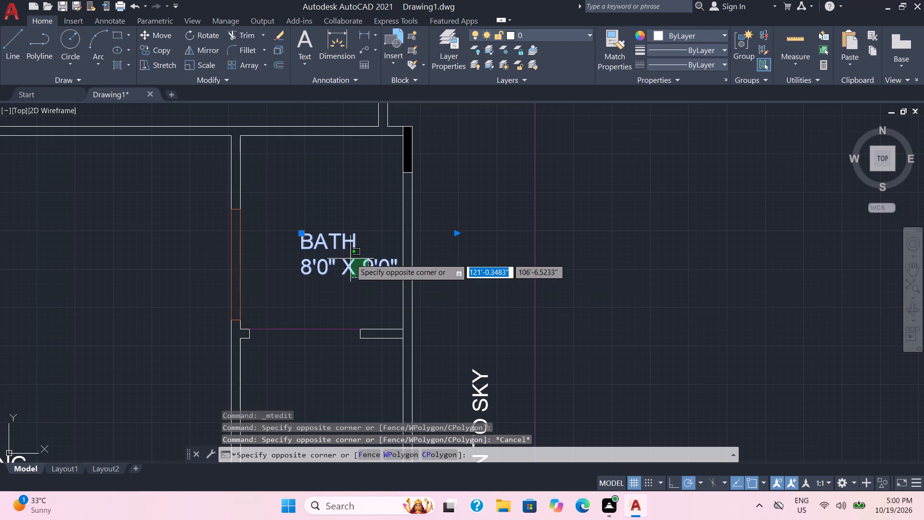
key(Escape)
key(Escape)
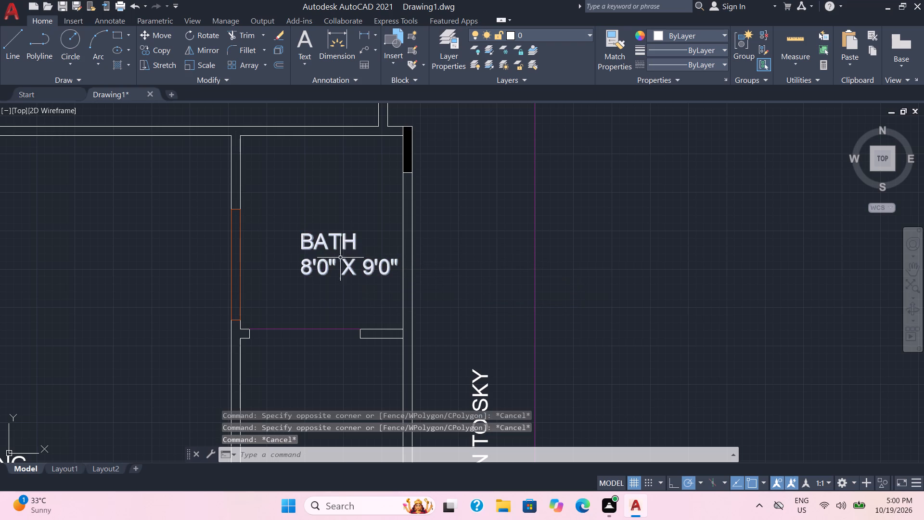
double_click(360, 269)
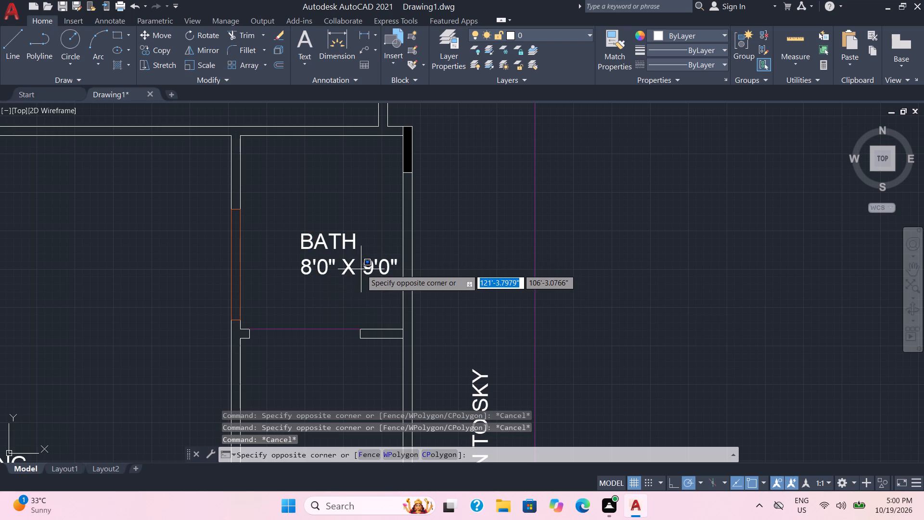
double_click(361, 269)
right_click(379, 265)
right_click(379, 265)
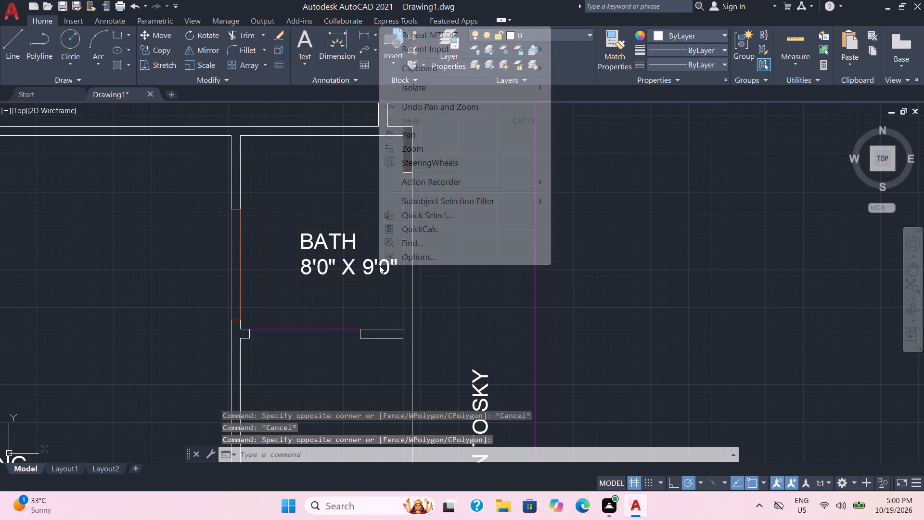
Replace the dimensions in the BATH label of the small room just north of the 4'-0" x 8'-6" bath with 4' x 5'.
double_click(328, 265)
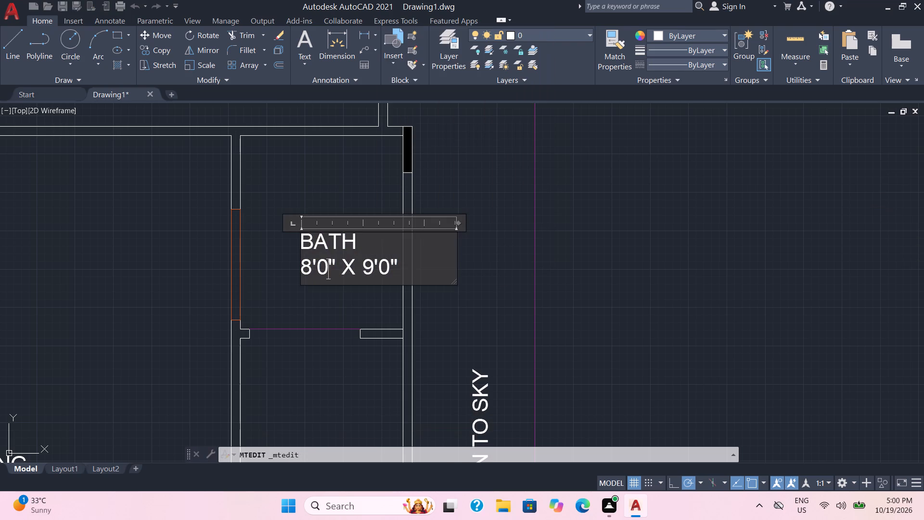
click(398, 264)
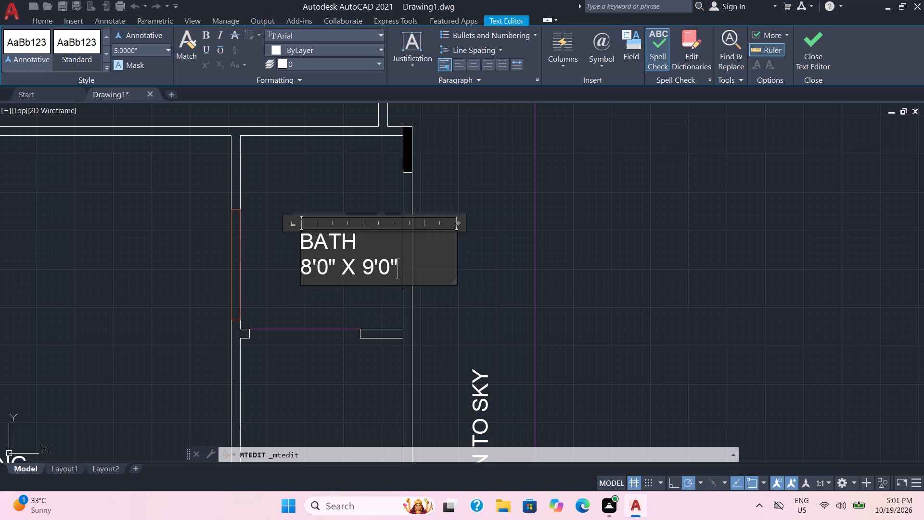
key(BackSpace)
key(BackSpace)
key(BackSpace)
key(BackSpace)
key(BackSpace)
key(BackSpace)
key(BackSpace)
key(BackSpace)
key(BackSpace)
key(BackSpace)
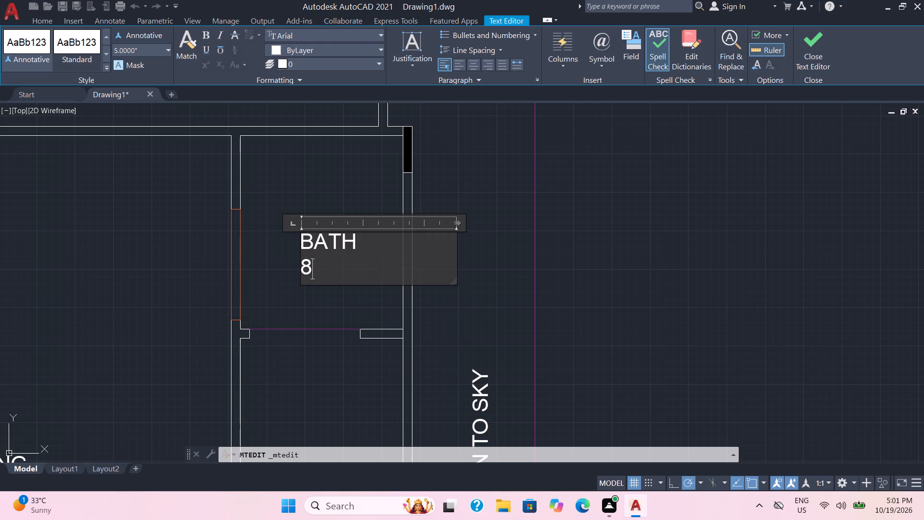
key(BackSpace)
key(4)
key(apostrophe)
key(space)
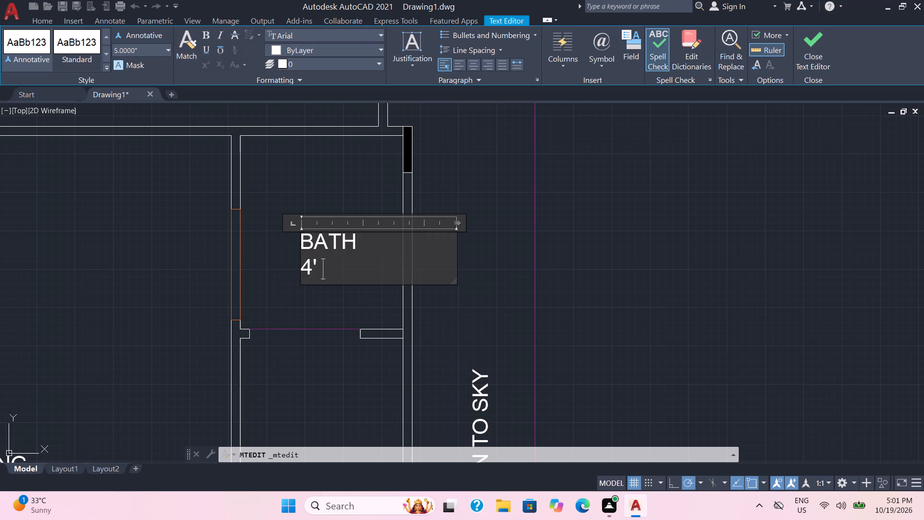
text(x 5')
Change the room name in the 4' x 5' label to DRESS and finish editing it.
click(374, 244)
key(BackSpace)
key(BackSpace)
key(BackSpace)
key(BackSpace)
text(DRESS)
click(491, 252)
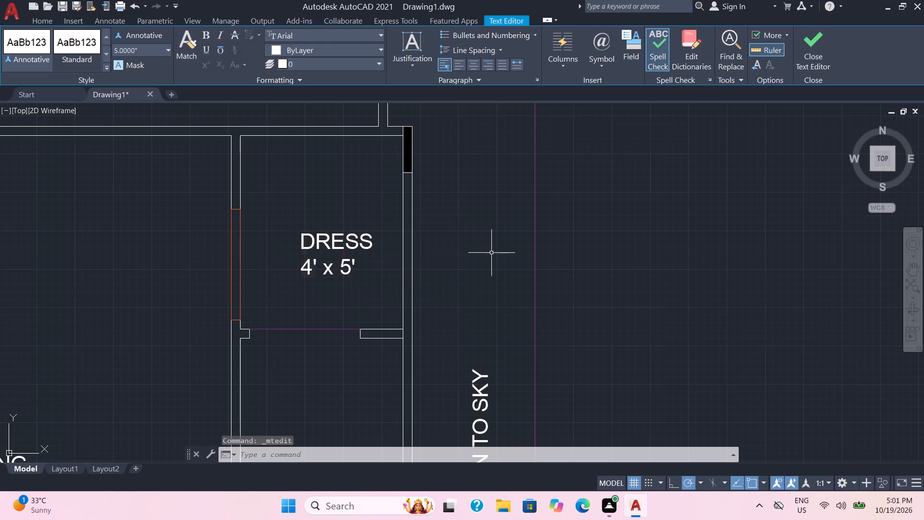
scroll(462, 249, down, 2)
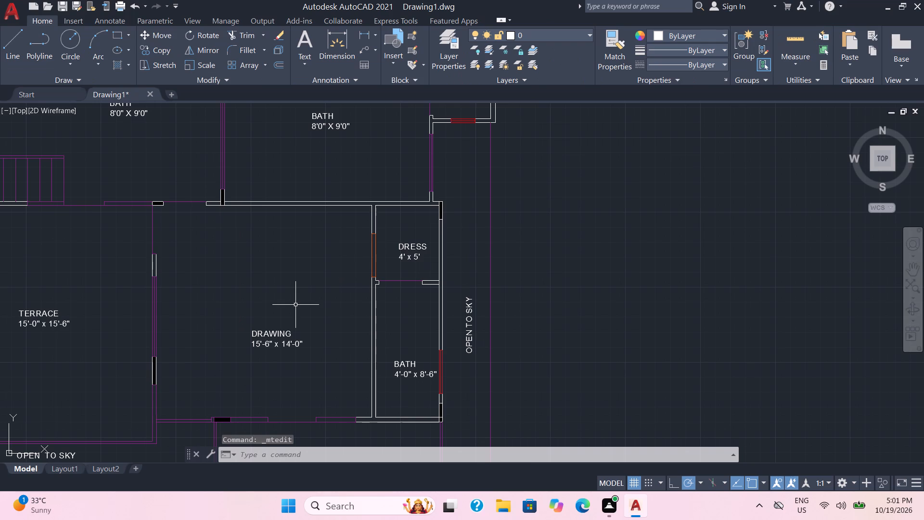
In the BATH label of the narrow room northeast of DRESS, set the first dimension to 4'-0" followed by a lowercase x.
middle_drag(295, 303, 296, 430)
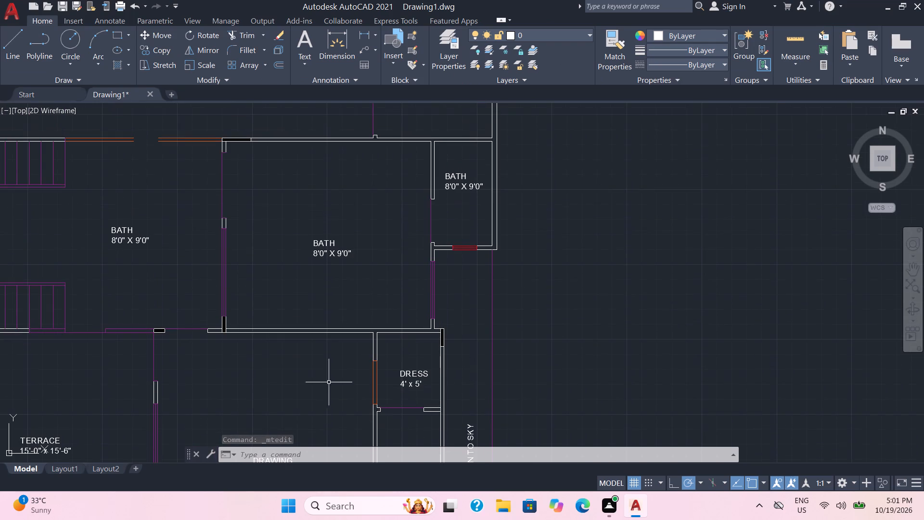
scroll(434, 274, up, 2)
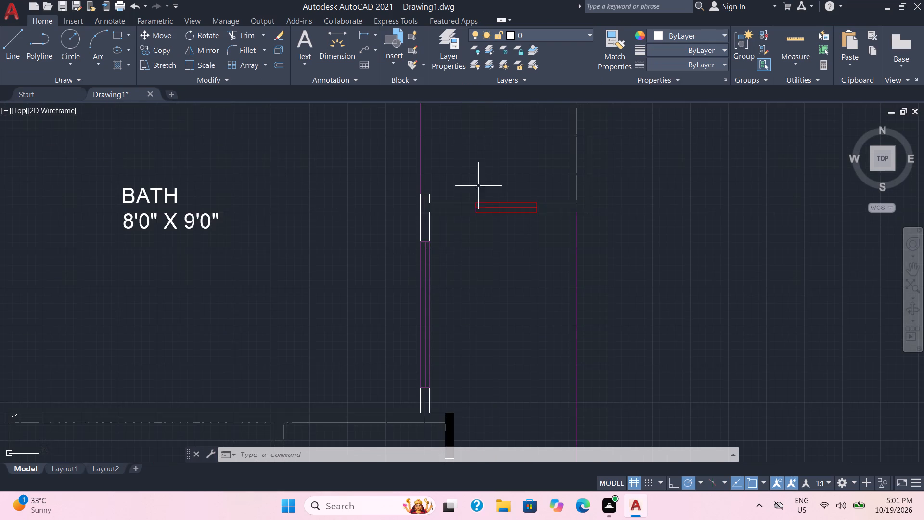
middle_drag(487, 168, 488, 289)
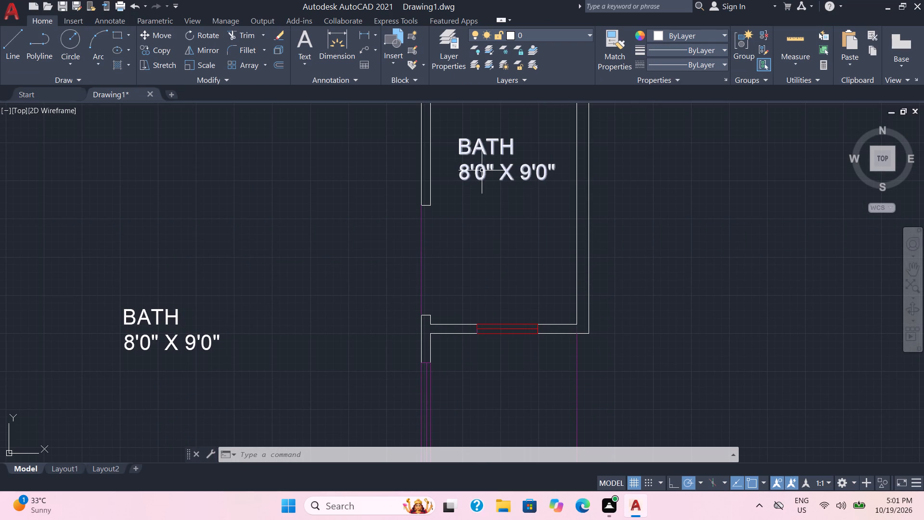
double_click(472, 173)
double_click(503, 173)
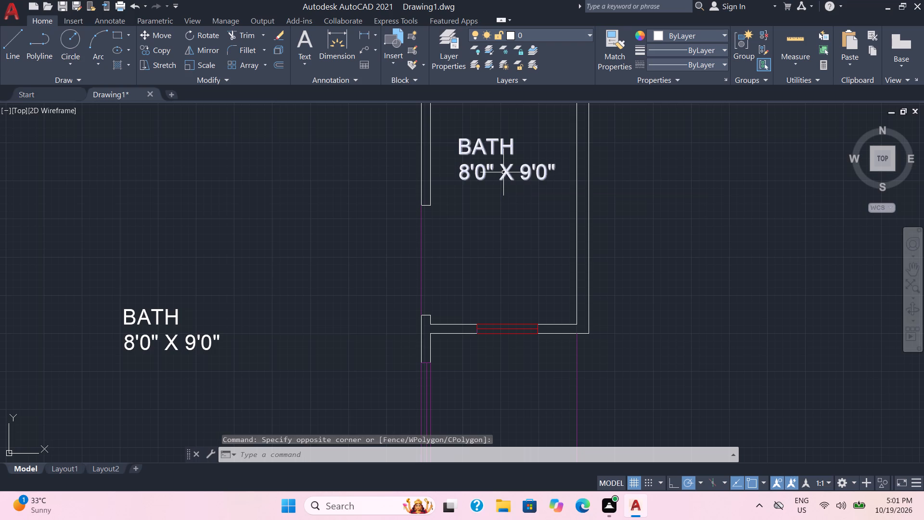
double_click(503, 172)
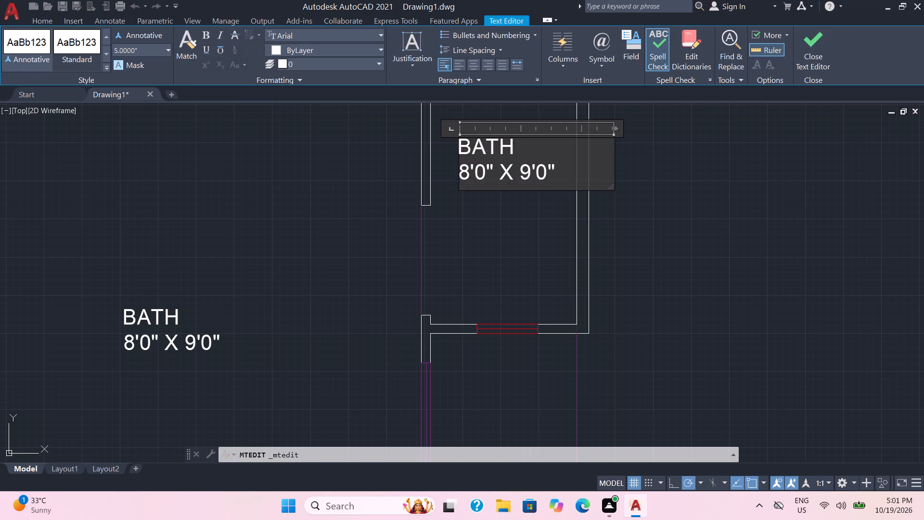
click(472, 174)
key(BackSpace)
key(4)
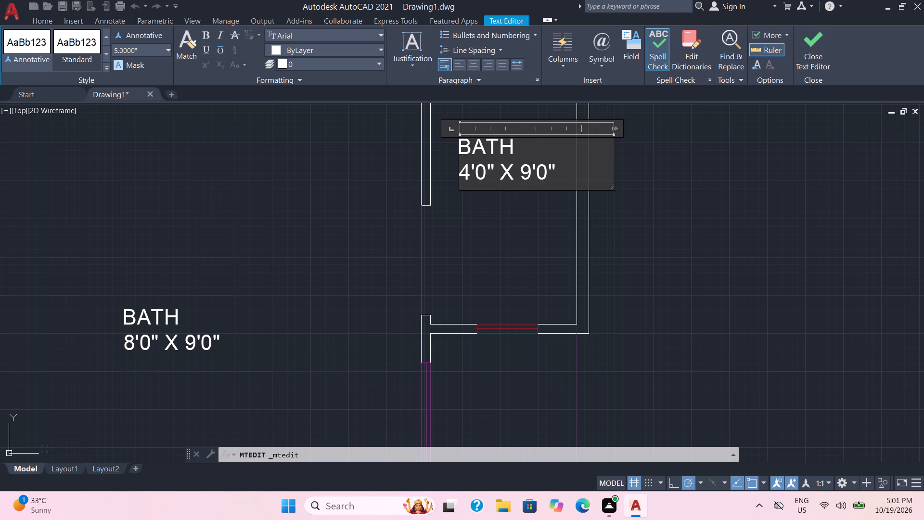
key(Right)
key(minus)
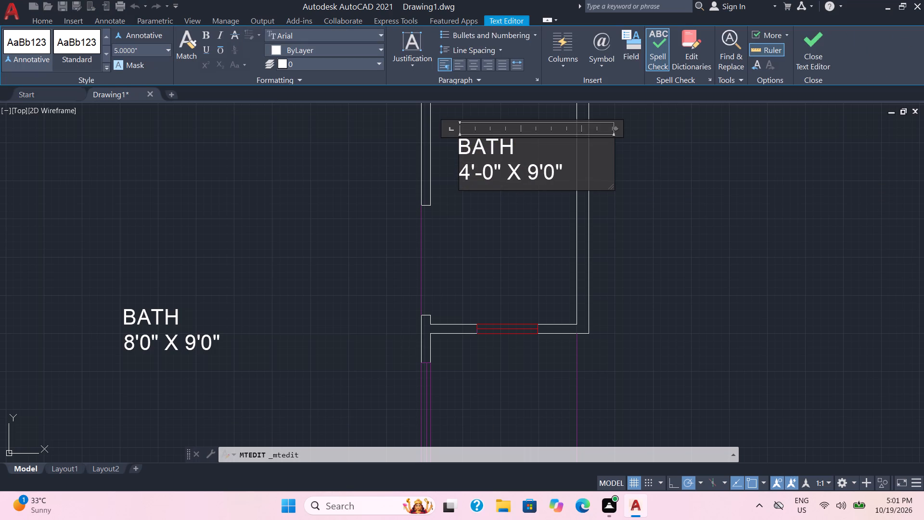
key(Right)
key(Right)
key(Right)
key(Right)
key(BackSpace)
key(shift+x)
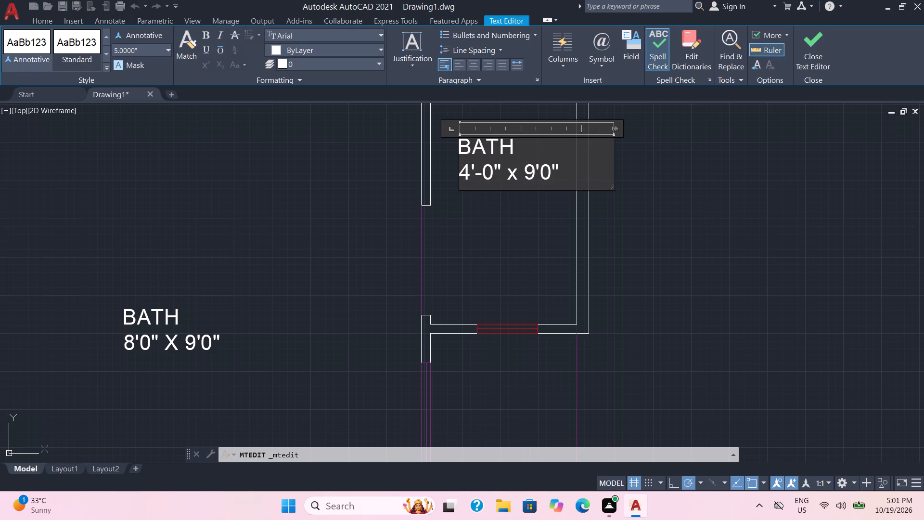
Set the second dimension in that narrow room's BATH label to 7'-6" and finish editing the label.
key(Right)
key(Right)
key(Right)
key(Right)
key(BackSpace)
key(6)
key(Left)
key(minus)
key(Left)
key(Left)
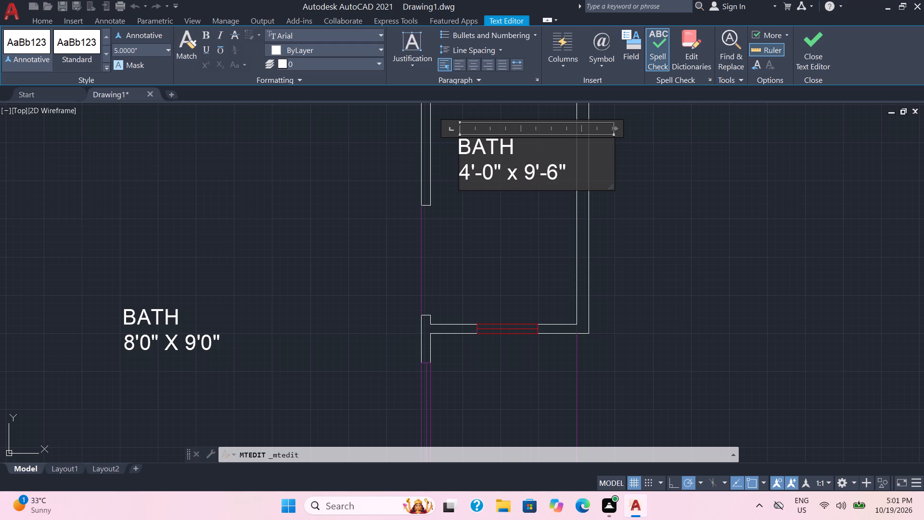
key(BackSpace)
key(7)
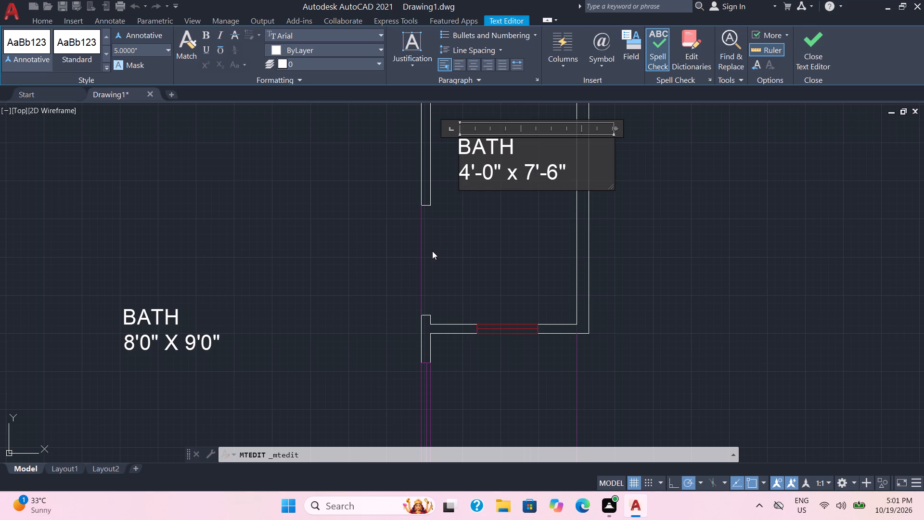
click(432, 251)
Change the room name to BED ROOM in the BATH label of the large room north of the DRAWING room.
double_click(154, 342)
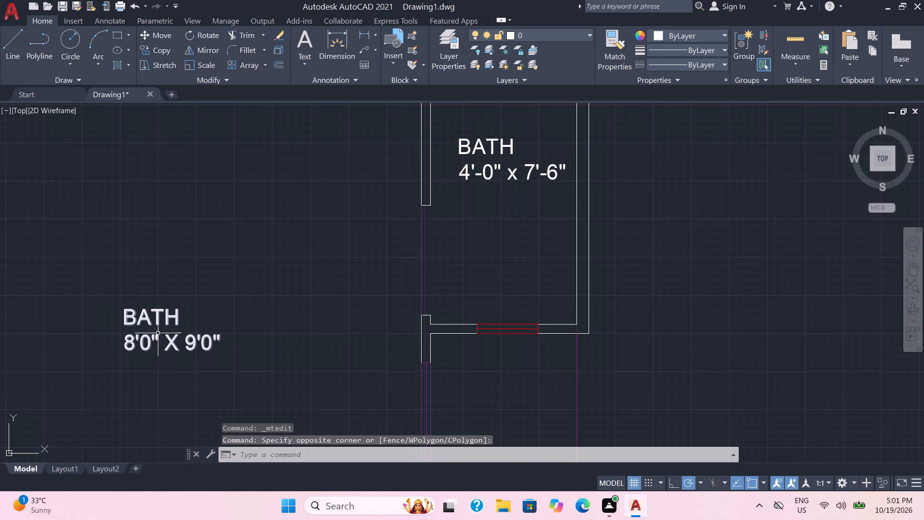
double_click(161, 323)
double_click(162, 323)
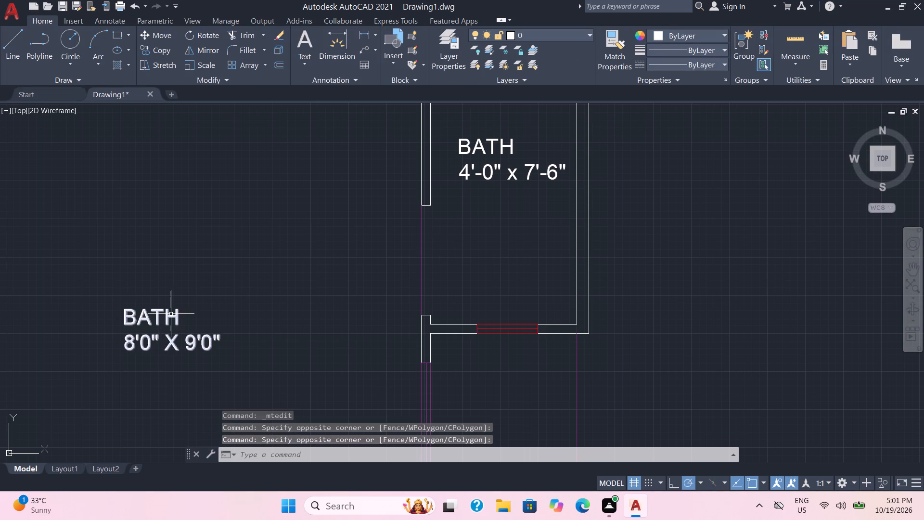
double_click(170, 316)
scroll(170, 317, down, 3)
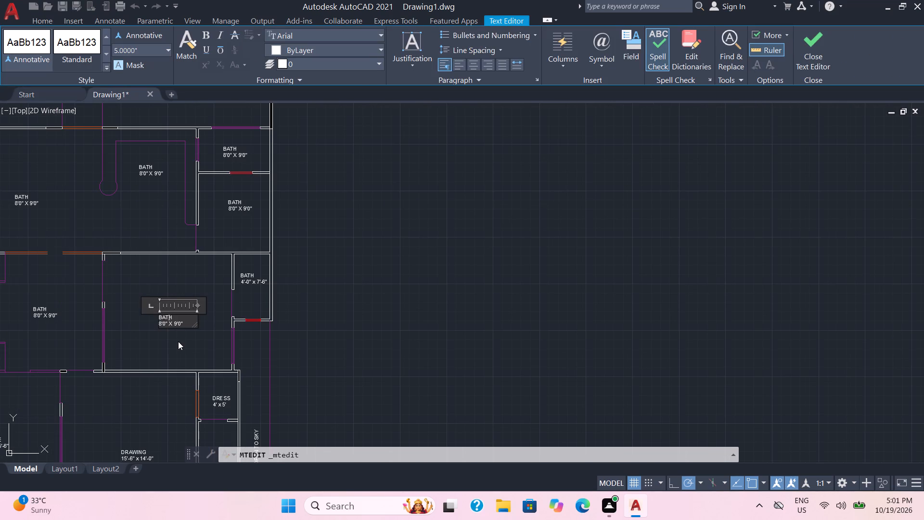
middle_drag(178, 341, 292, 309)
scroll(292, 309, up, 2)
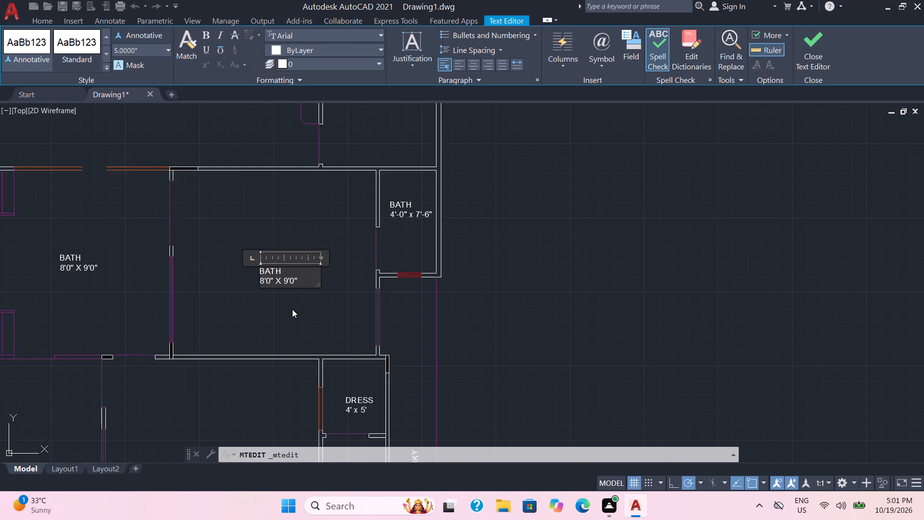
scroll(292, 309, up, 1)
click(267, 212)
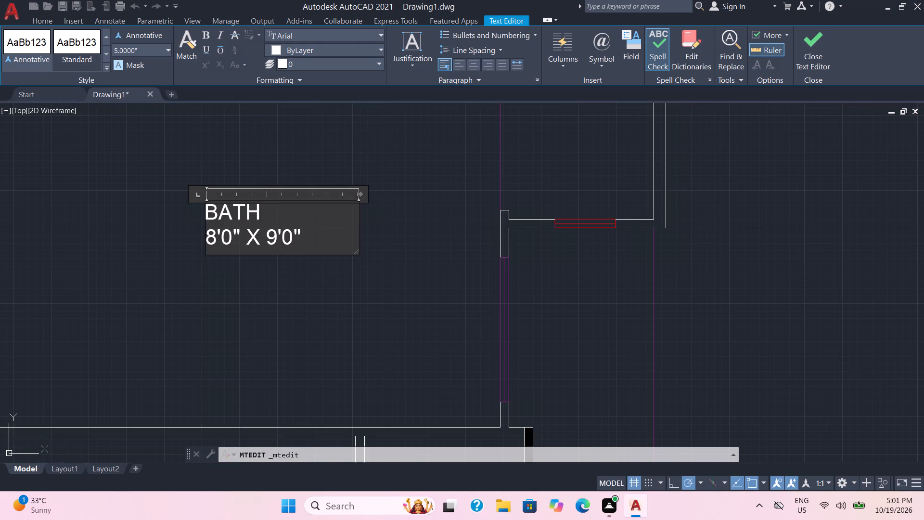
key(BackSpace)
key(BackSpace)
key(BackSpace)
key(BackSpace)
text(BED)
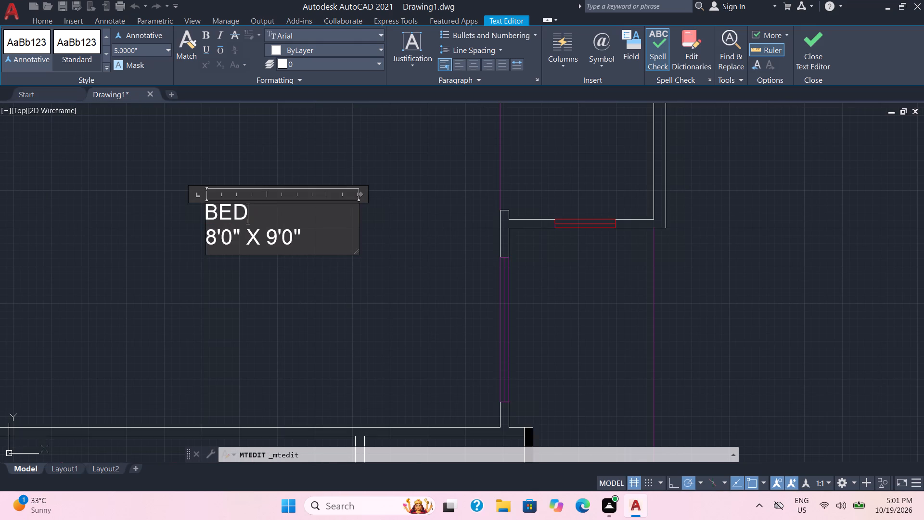
key(space)
text(ROOM)
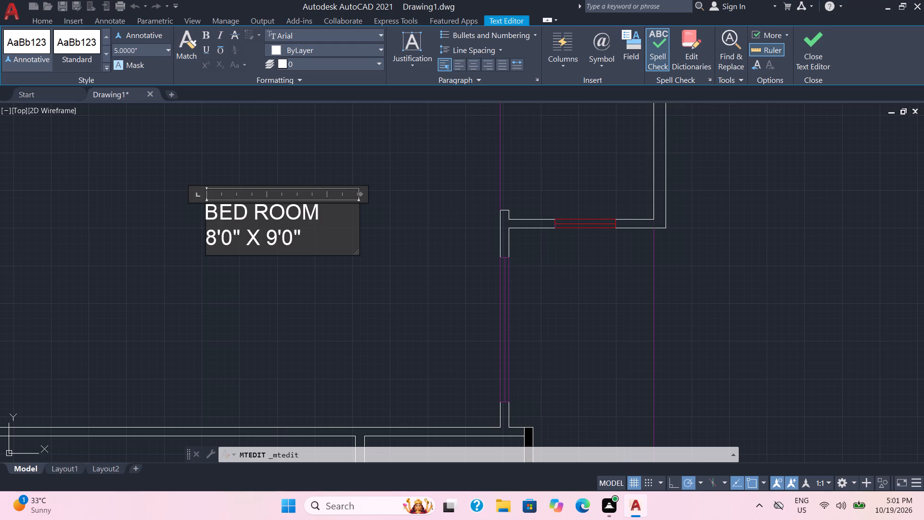
Set the first dimension in the BED ROOM label to 13'-6" followed by a lowercase x.
click(217, 239)
key(BackSpace)
text(13)
key(Right)
key(minus)
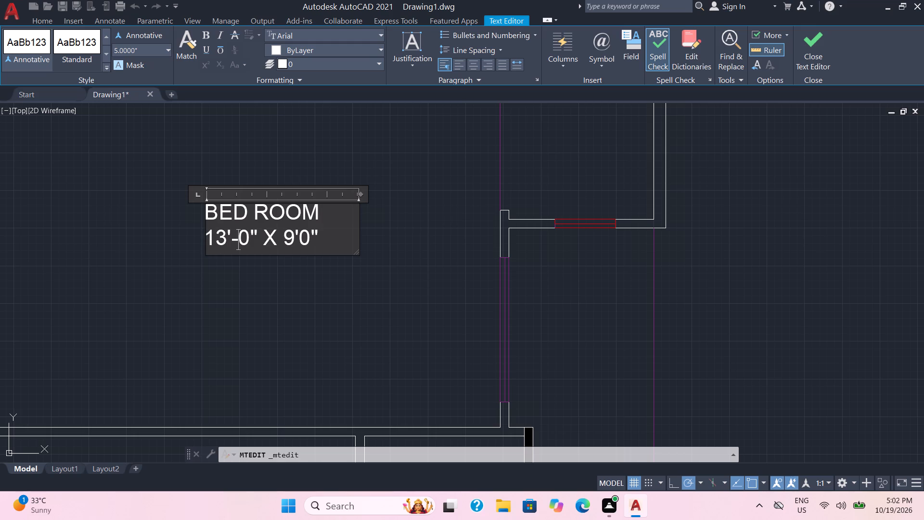
key(Right)
key(BackSpace)
key(6)
key(Right)
key(Right)
key(Right)
key(BackSpace)
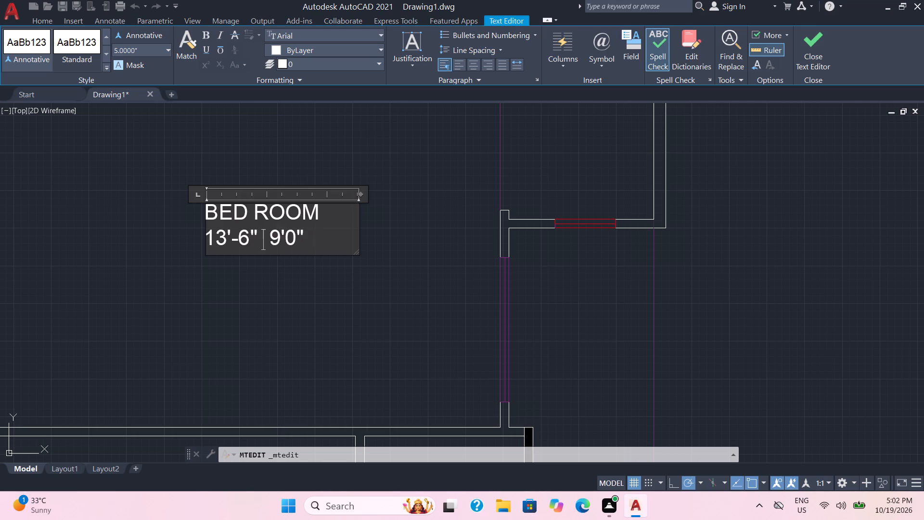
key(shift+x)
Set the second dimension in the BED ROOM label to 13'-0" and finish editing the label.
key(Right)
key(Right)
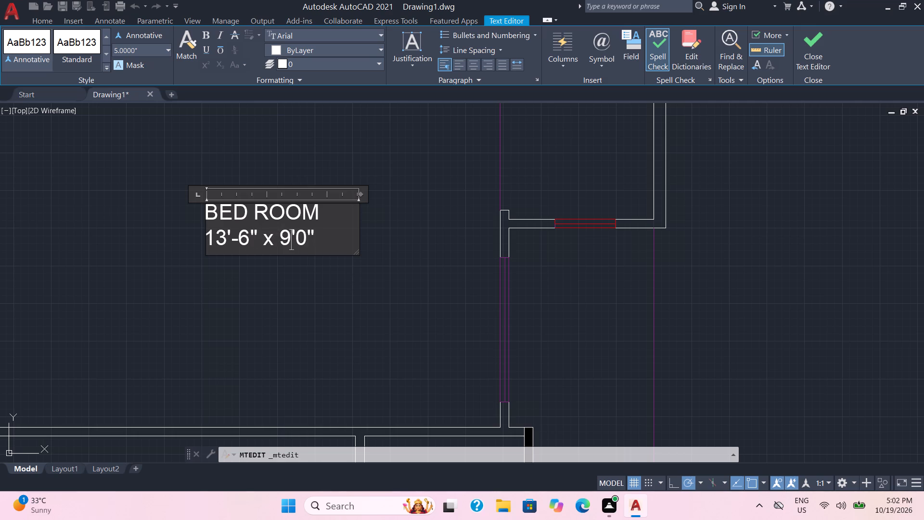
key(Right)
key(Left)
key(BackSpace)
text(13)
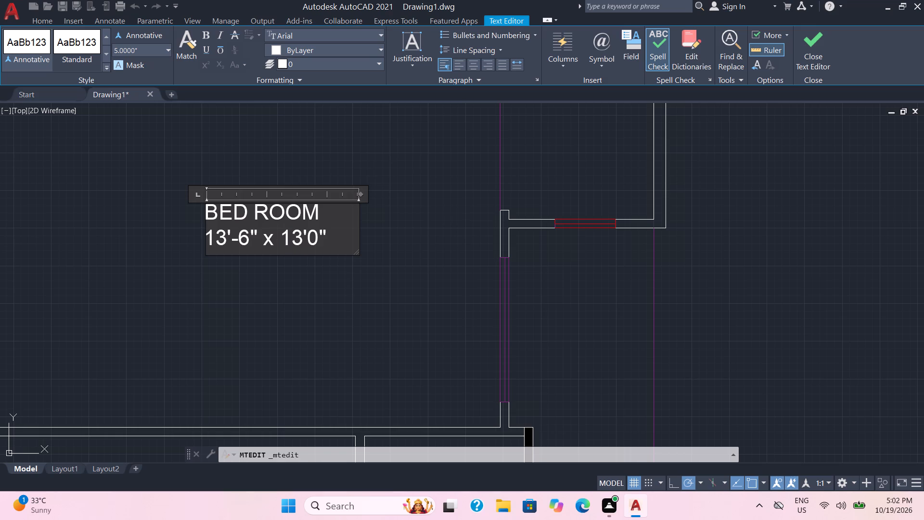
key(Right)
key(minus)
click(161, 299)
Change the room name to ST. CASE/ LOBBY in the BATH label of the staircase area west of the BED ROOM.
scroll(218, 274, down, 2)
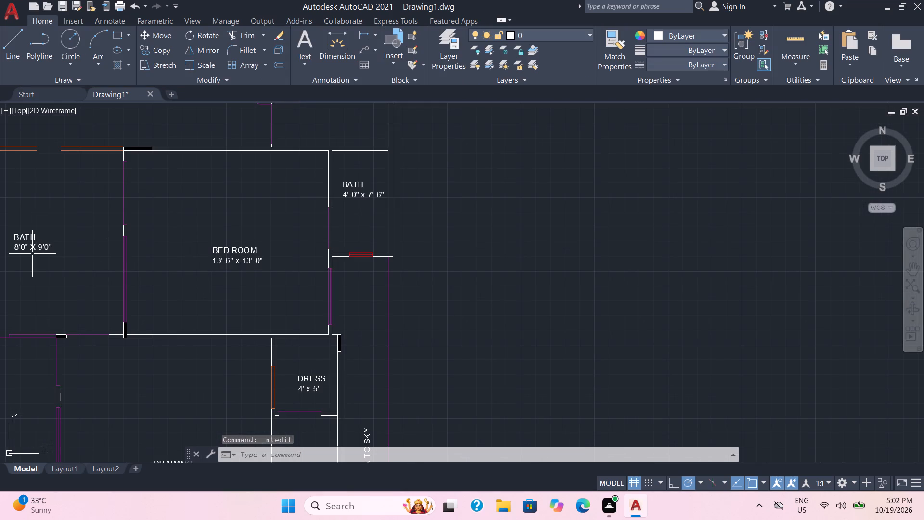
middle_drag(31, 253, 177, 264)
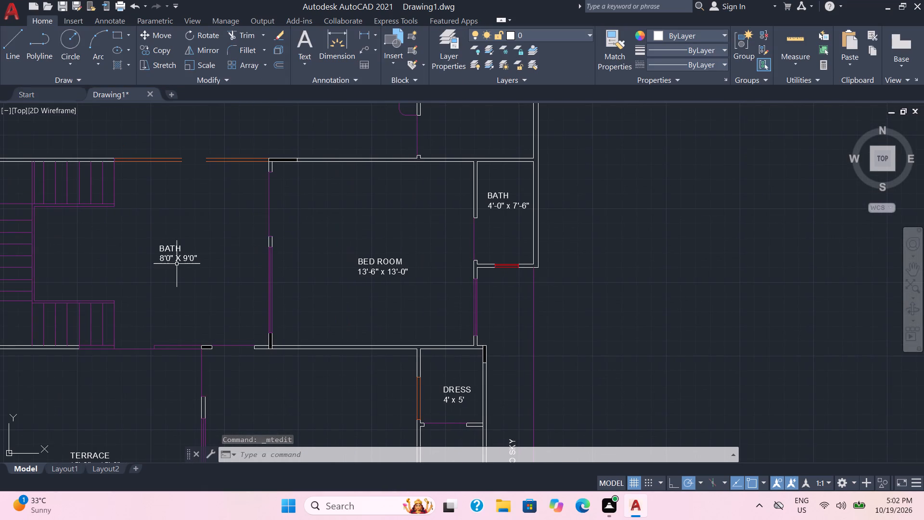
scroll(136, 250, up, 2)
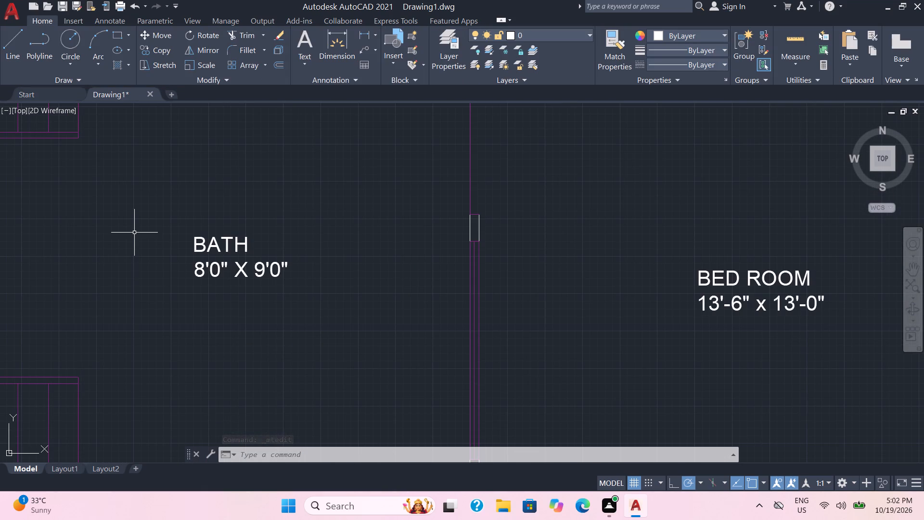
scroll(133, 222, up, 1)
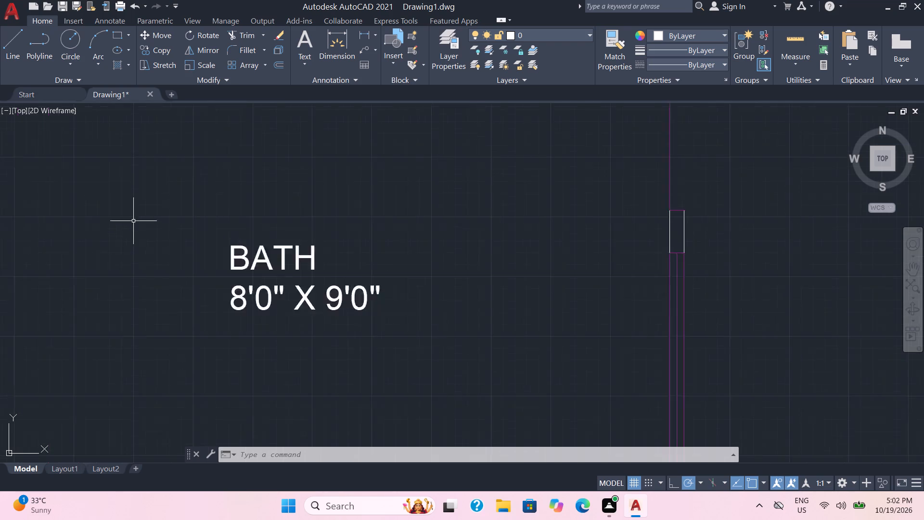
scroll(133, 221, up, 1)
scroll(287, 316, down, 2)
double_click(305, 304)
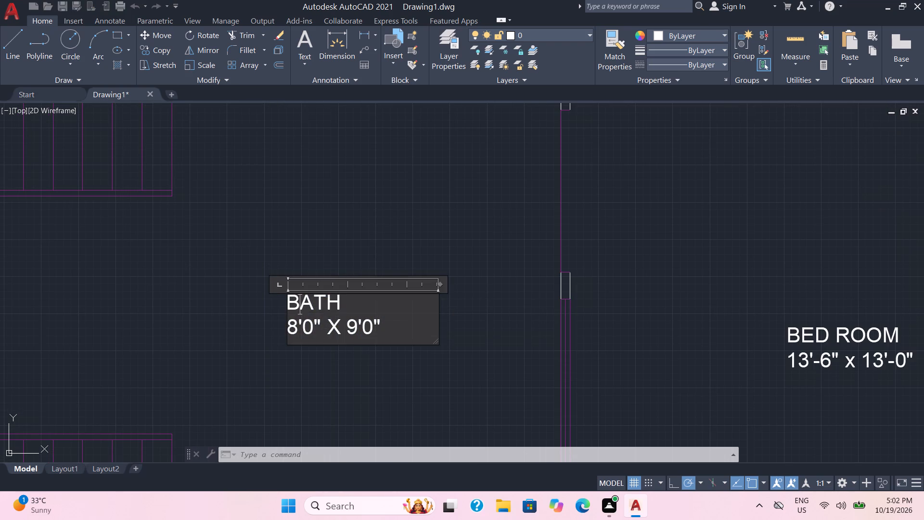
click(343, 304)
key(BackSpace)
key(BackSpace)
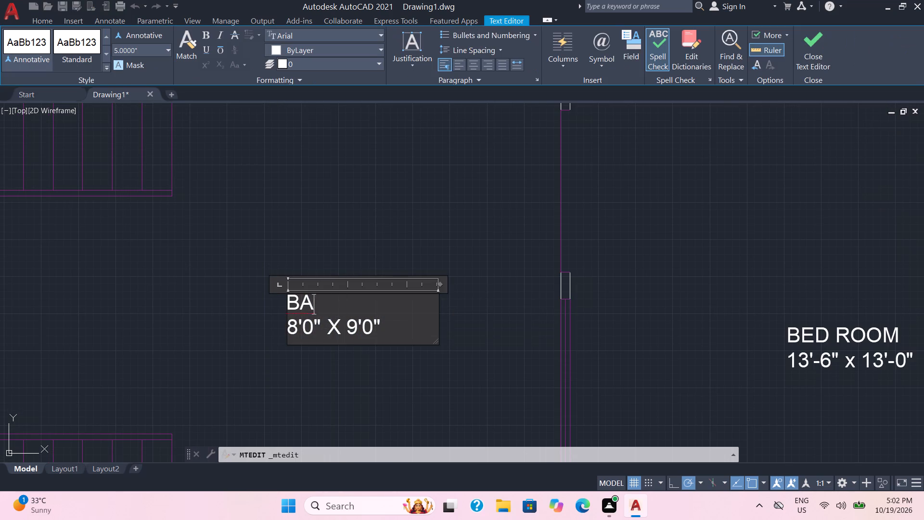
key(BackSpace)
key(BackSpace)
key(s)
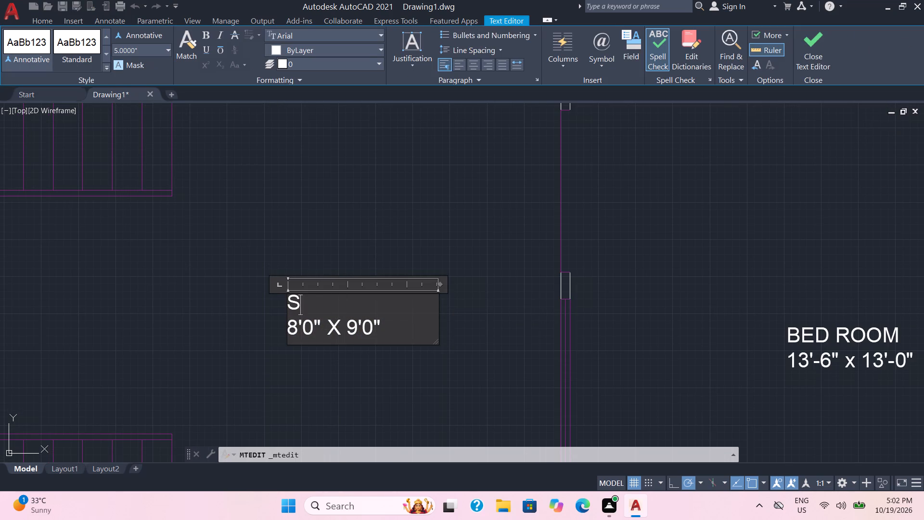
text(T. CASE)
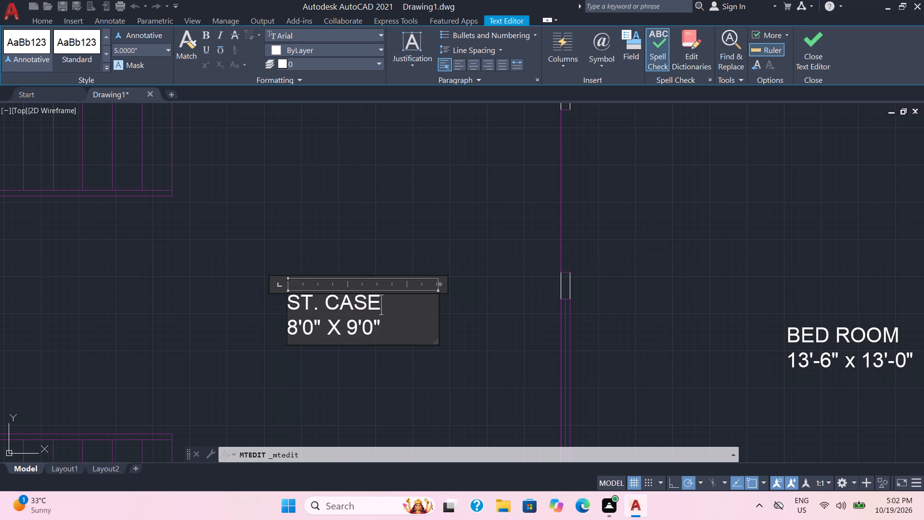
key(slash)
key(space)
text(LOBBY)
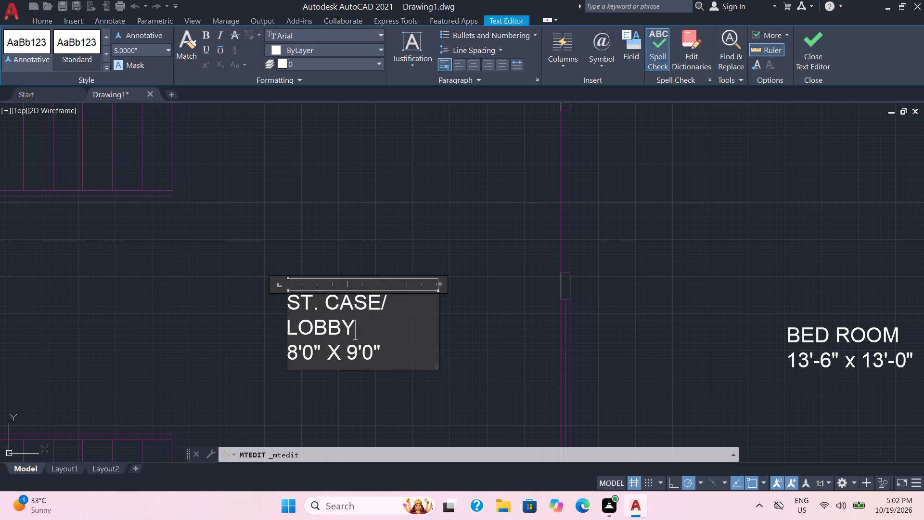
Remove the spaces from the staircase label's name so it reads ST.CASE/LOBBY on one line.
click(392, 302)
key(BackSpace)
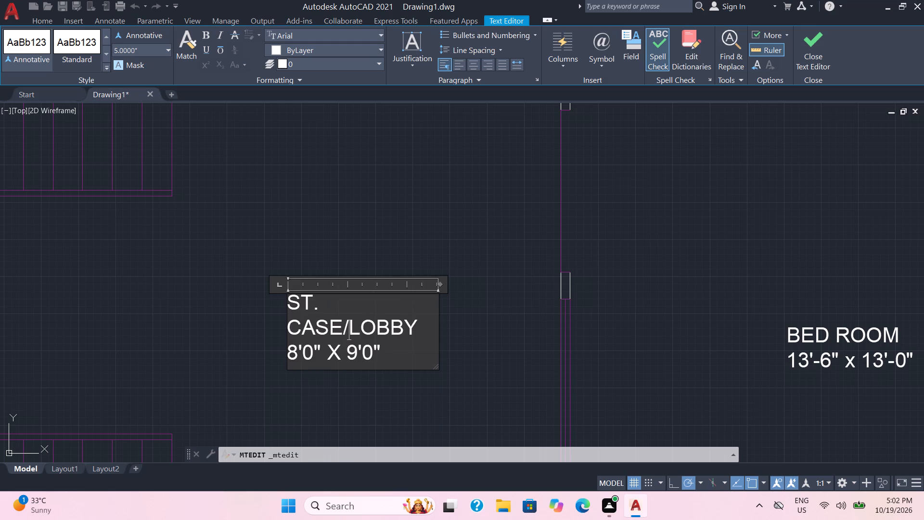
click(290, 331)
key(BackSpace)
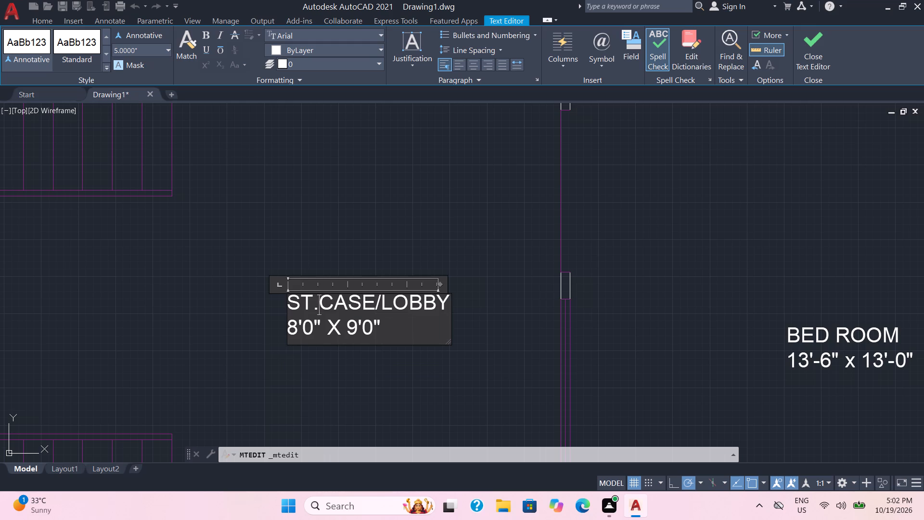
Set the first dimension in the ST.CASE/LOBBY label to 20'-6" followed by a lowercase x.
click(298, 329)
key(BackSpace)
text(20)
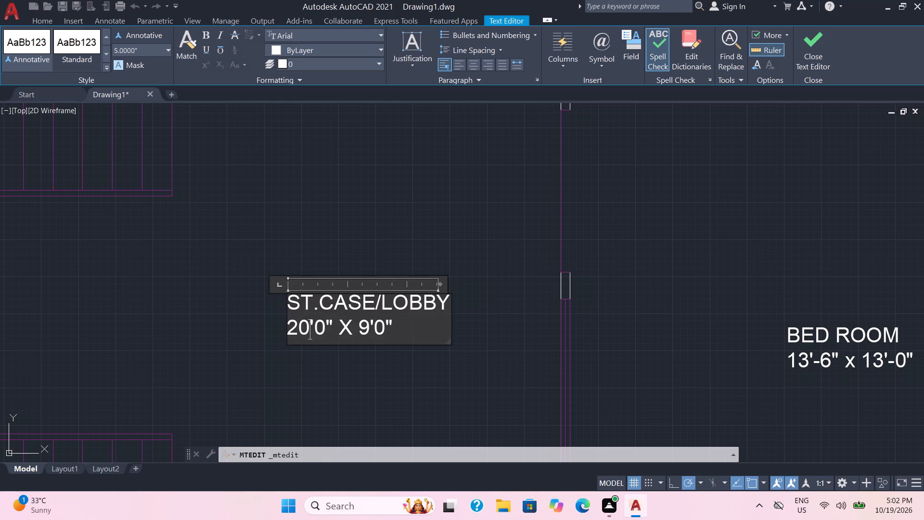
key(Right)
key(minus)
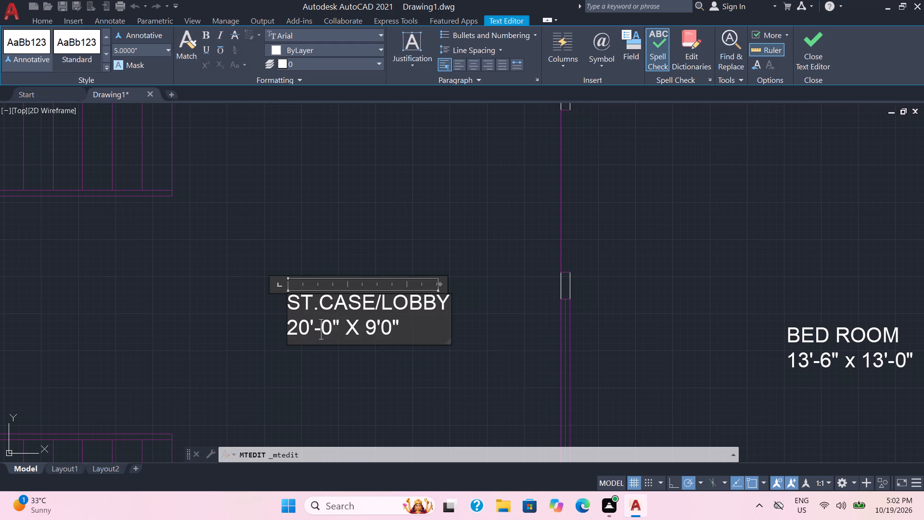
key(Right)
key(BackSpace)
key(6)
key(Right)
key(Right)
key(Right)
key(BackSpace)
key(shift+x)
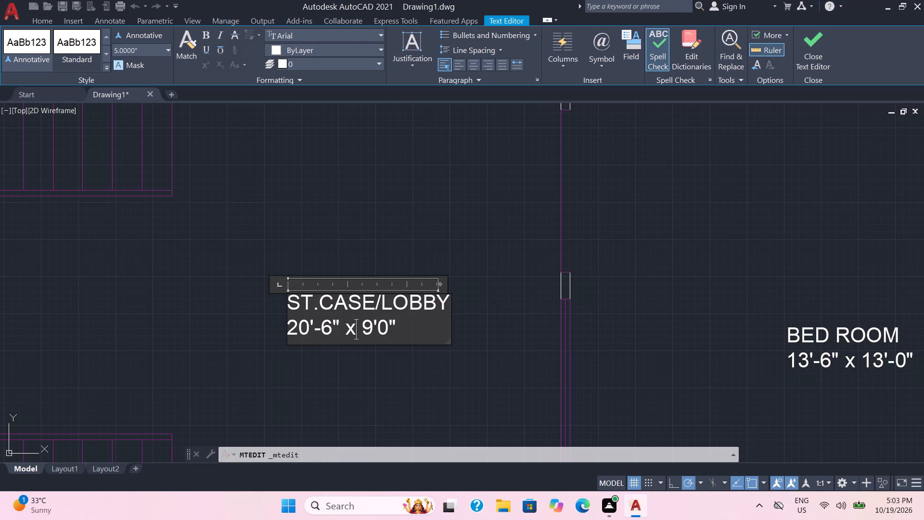
Set the second dimension in the ST.CASE/LOBBY label to 13'-0" and finish editing the label.
key(Right)
key(Right)
key(Right)
key(Right)
key(BackSpace)
key(BackSpace)
key(BackSpace)
key(1)
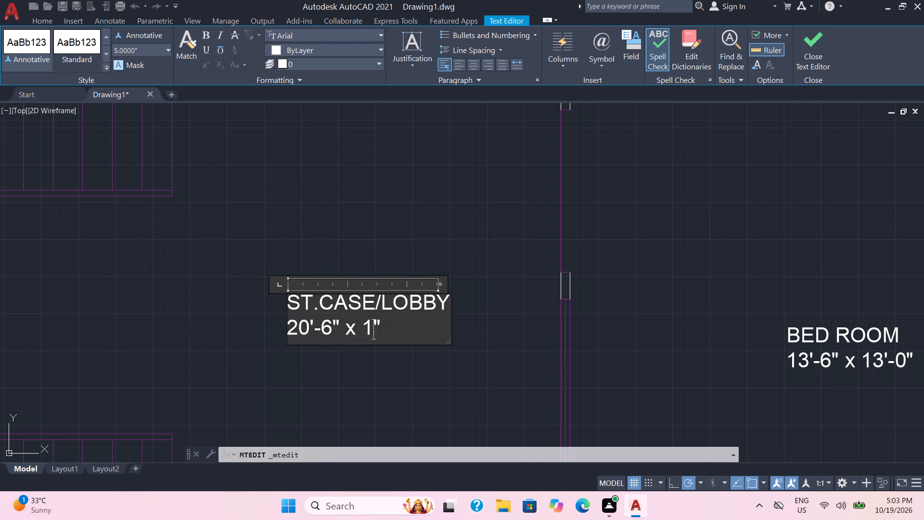
key(3)
text('-)
key(0)
click(106, 325)
Change the room name to STORE in the BATH label of the room directly north of the 4'-0" x 7'-6" bath.
scroll(397, 301, down, 3)
scroll(533, 229, up, 2)
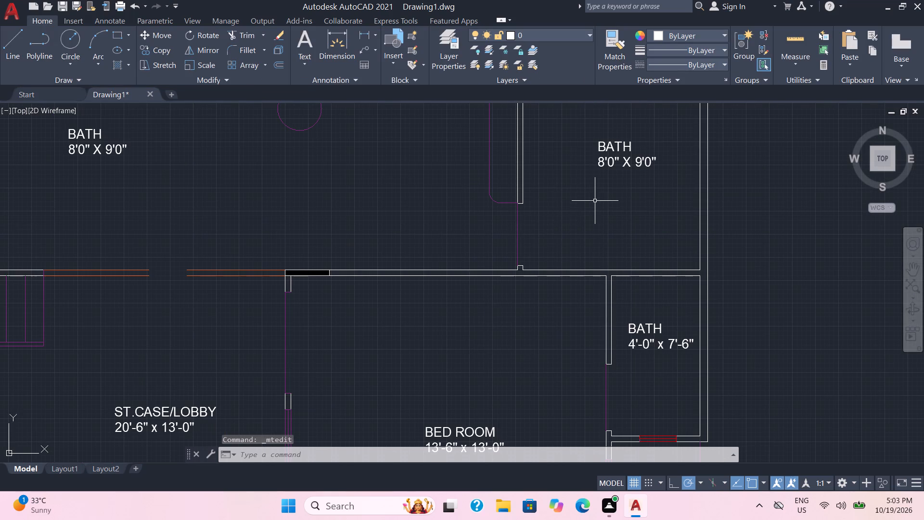
middle_drag(598, 198, 578, 258)
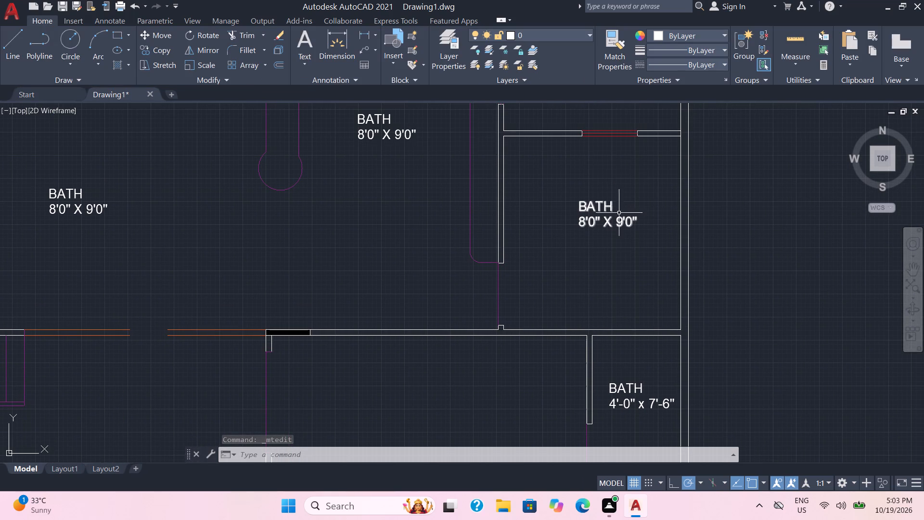
double_click(604, 204)
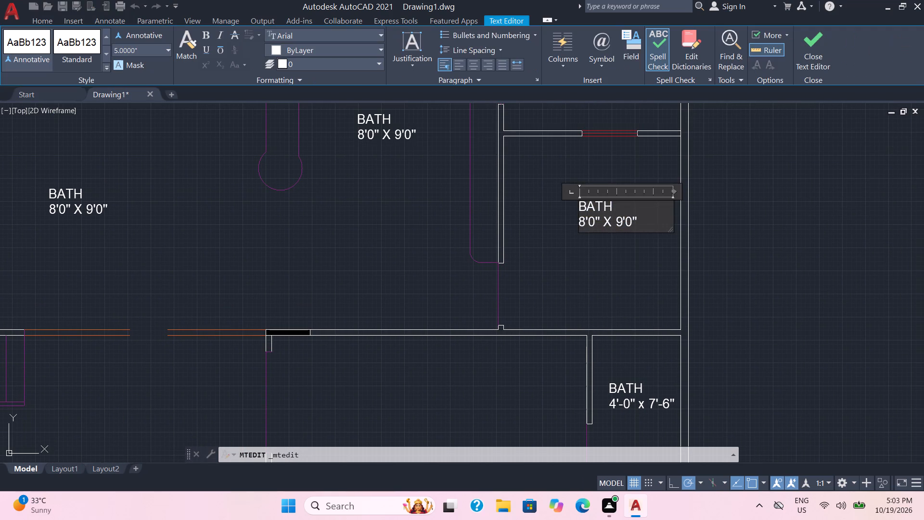
click(615, 208)
key(BackSpace)
key(BackSpace)
key(BackSpace)
key(BackSpace)
text(STORE)
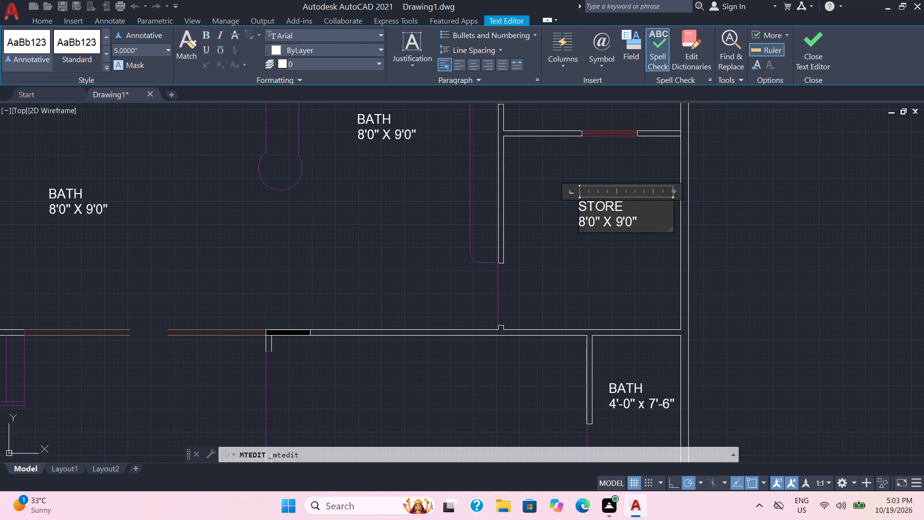
Set the first dimension in the STORE label to 6'-0".
click(584, 223)
key(BackSpace)
key(6)
key(Right)
key(minus)
Set the second dimension in the STORE label to 8'-6".
key(Right)
key(Right)
key(Right)
key(Right)
key(Right)
key(Right)
key(BackSpace)
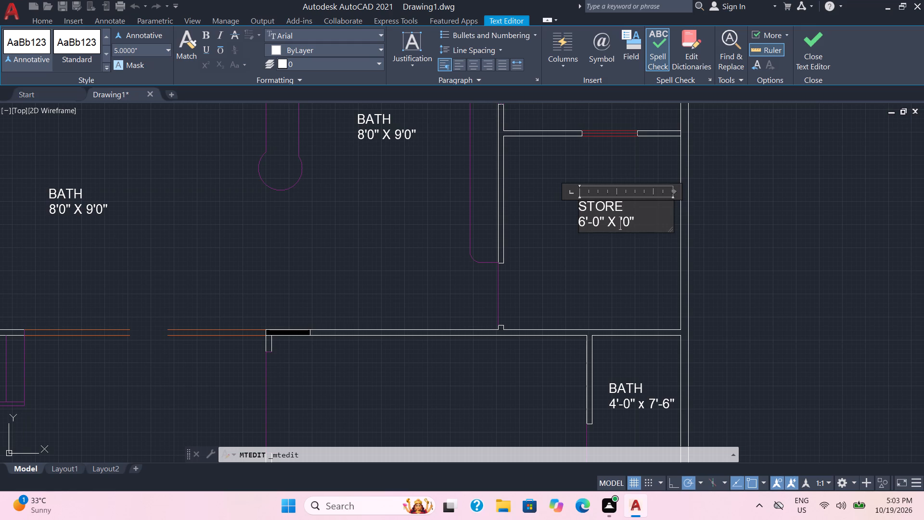
key(8)
key(Right)
key(minus)
key(Right)
key(BackSpace)
key(6)
Change the X between the STORE label's dimensions to a lowercase x and finish editing the label.
key(Left)
key(Left)
key(Left)
key(Left)
key(Left)
key(BackSpace)
key(shift+x)
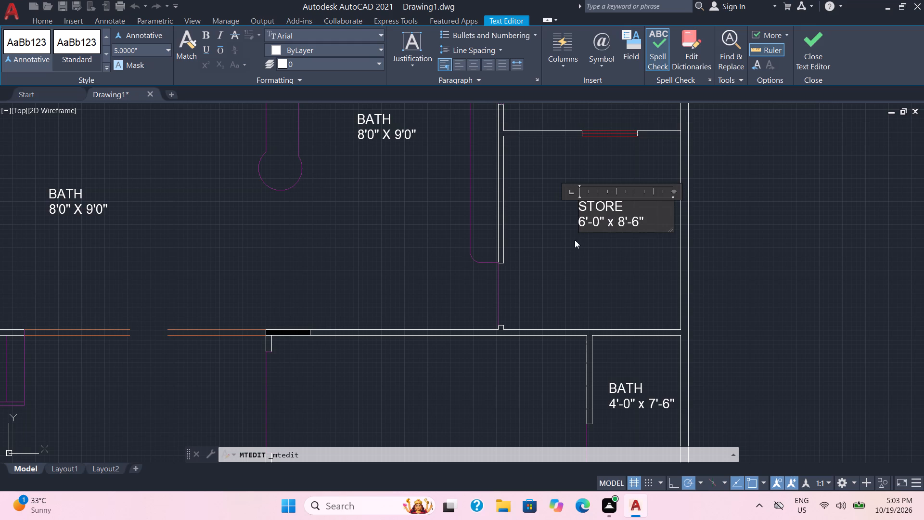
click(558, 285)
Save the drawing as Residential House Floor Plan in the Internship\Drawings folder on drive D.
scroll(562, 277, down, 2)
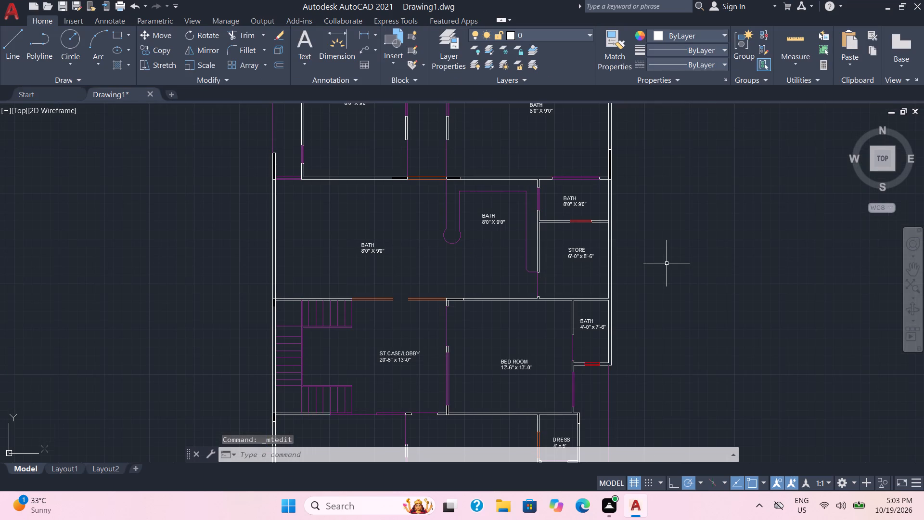
key(ctrl+s)
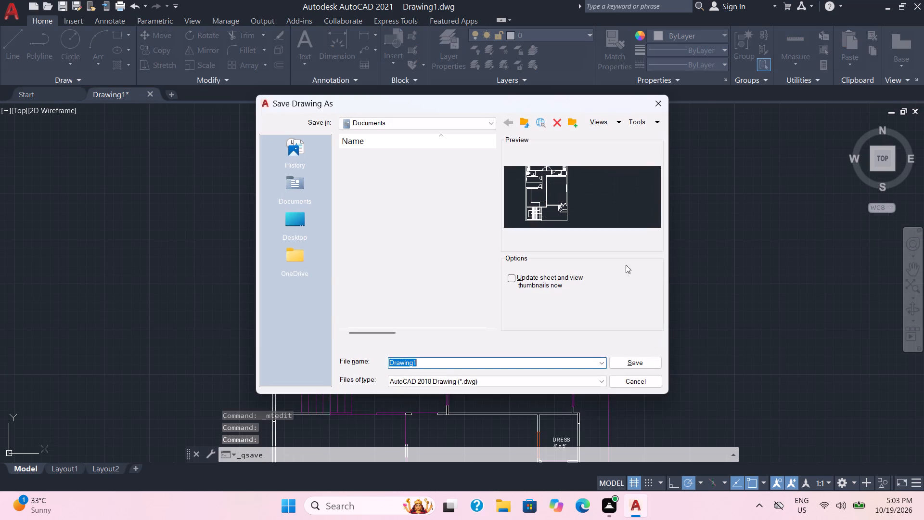
double_click(296, 224)
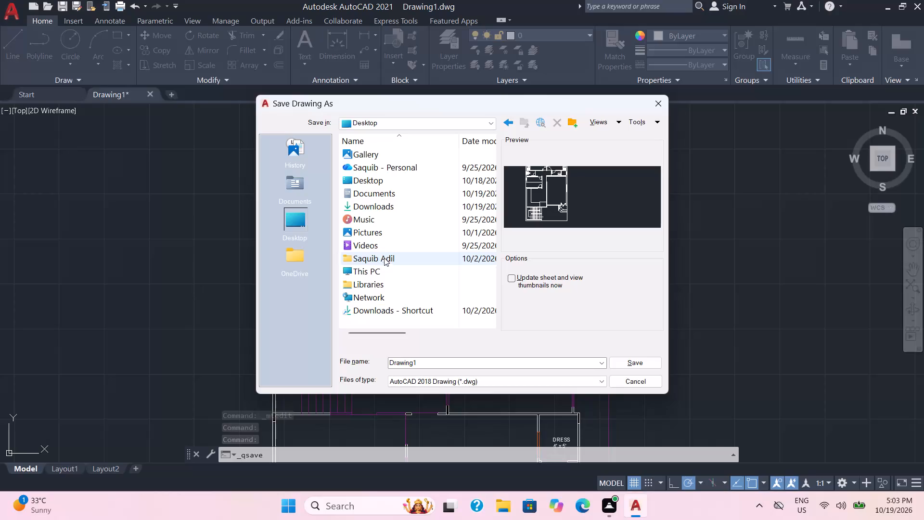
double_click(379, 272)
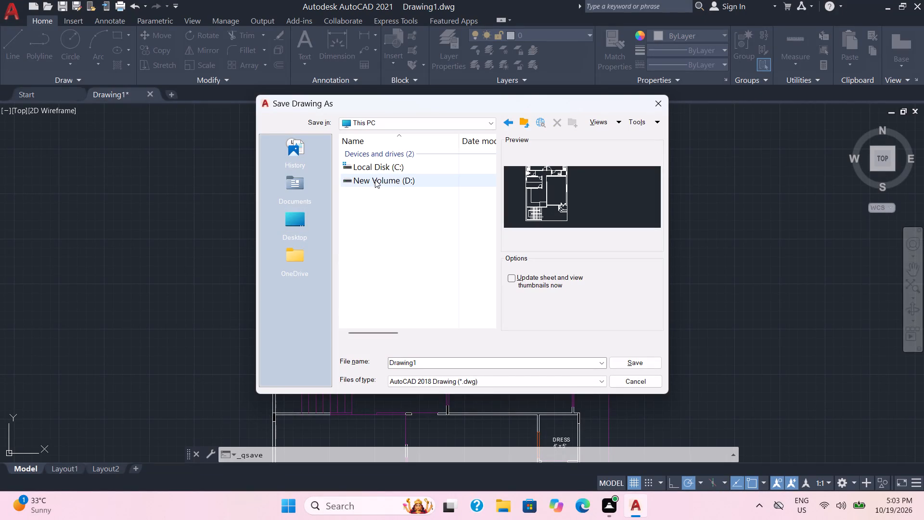
double_click(376, 181)
double_click(373, 157)
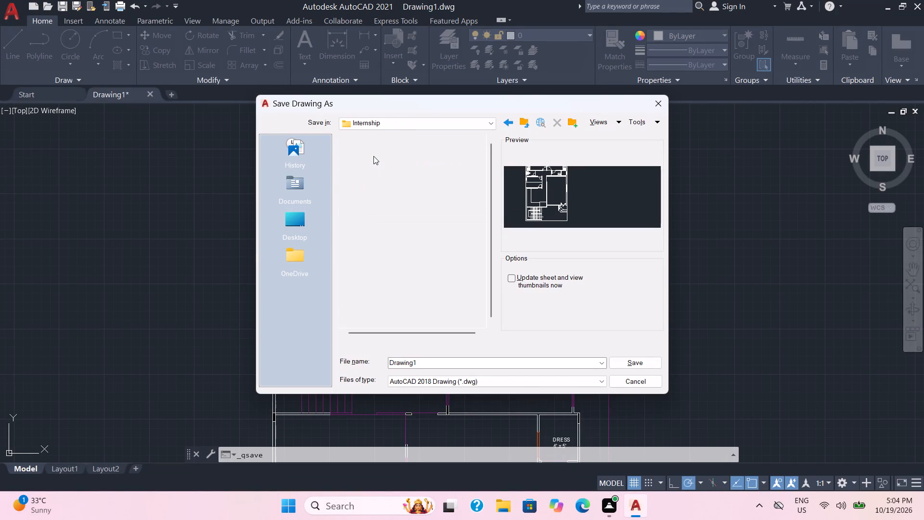
double_click(369, 158)
click(371, 158)
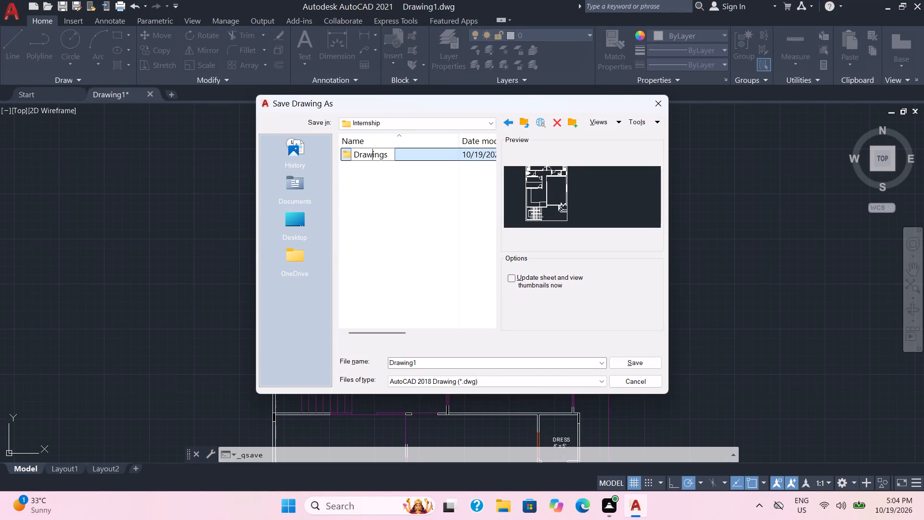
double_click(421, 158)
double_click(422, 157)
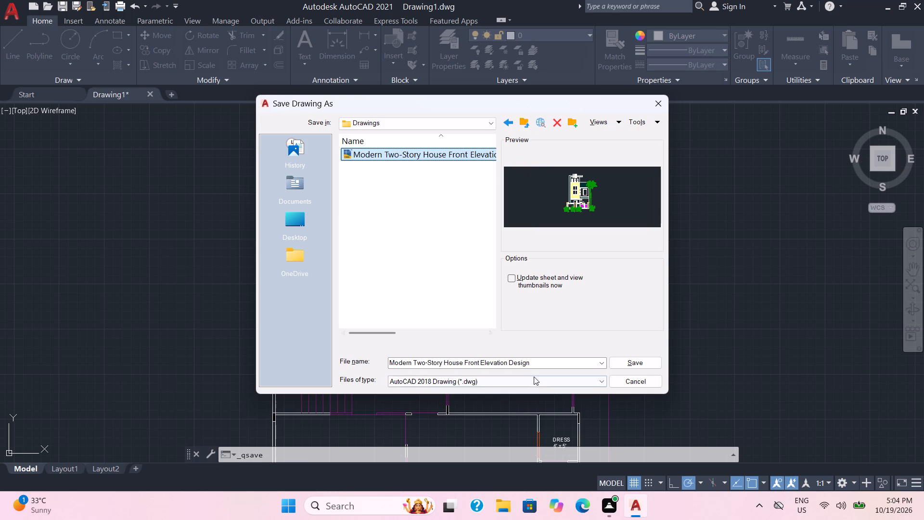
drag(536, 364, 508, 360)
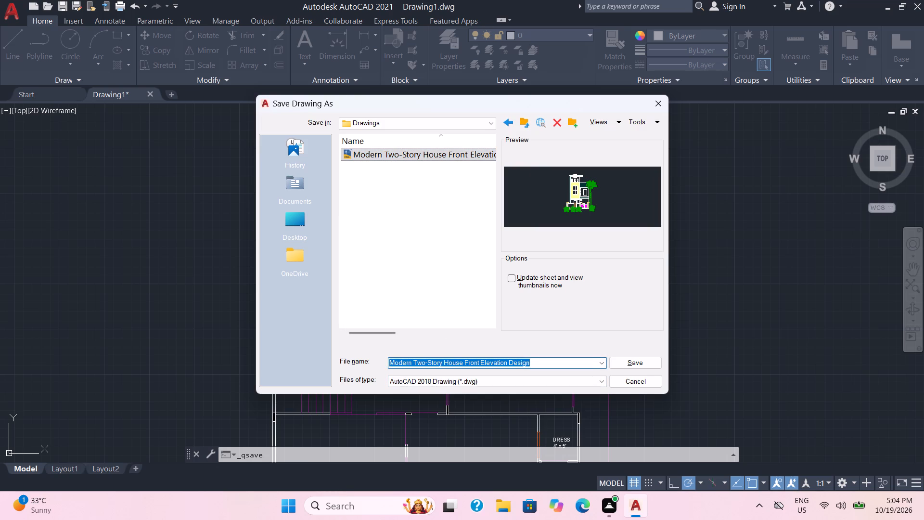
key(ctrl+v)
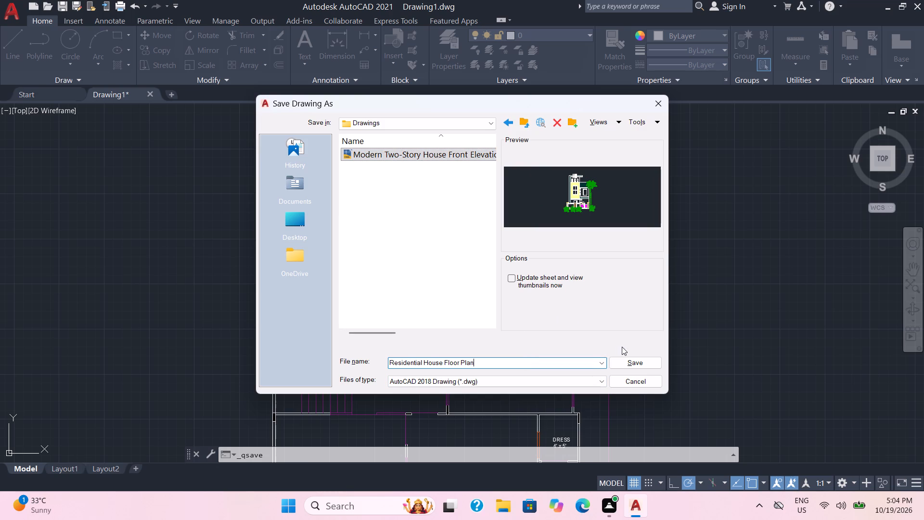
click(638, 364)
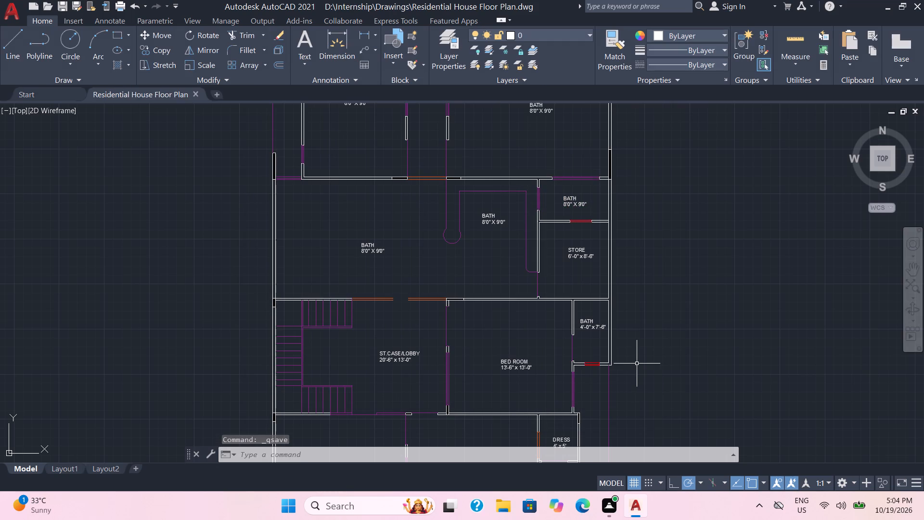
Change the room name to KITCHEN in the BATH label inside the counter outline west of the store.
scroll(602, 303, up, 1)
middle_drag(590, 274, 598, 277)
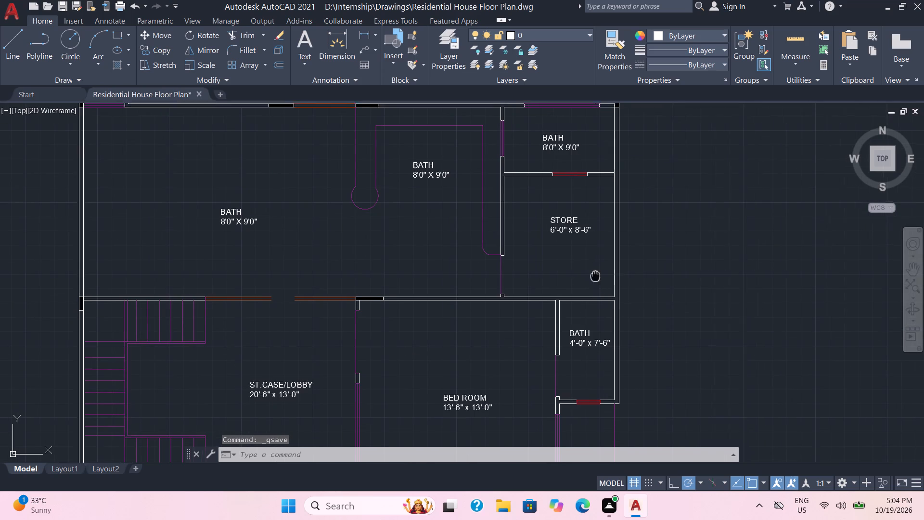
middle_drag(598, 277, 618, 324)
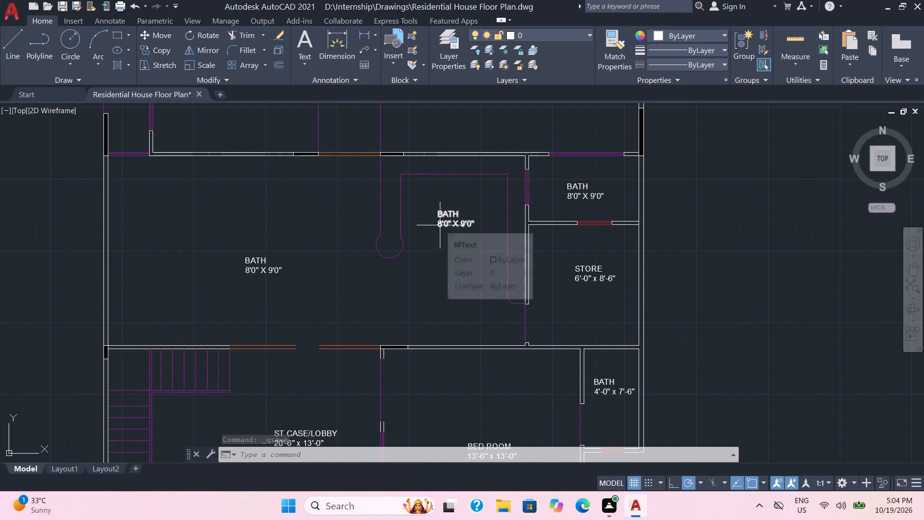
double_click(442, 221)
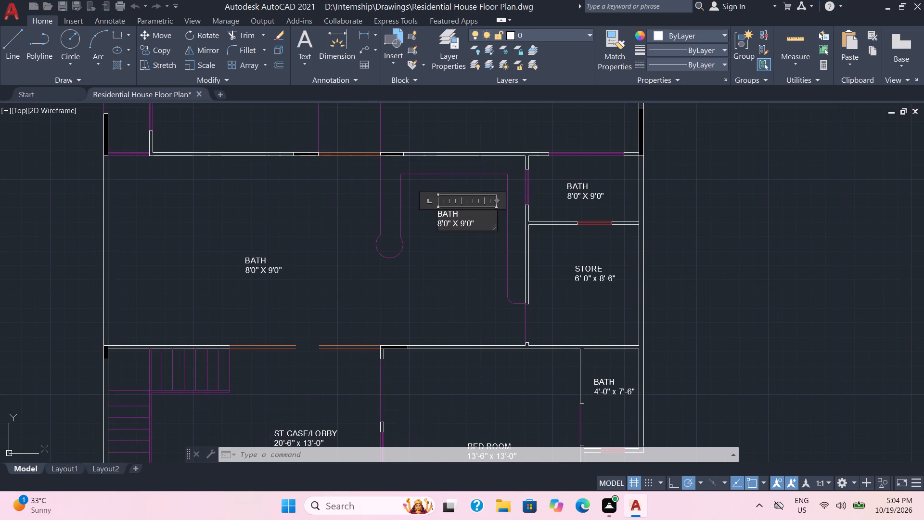
click(464, 214)
key(BackSpace)
key(BackSpace)
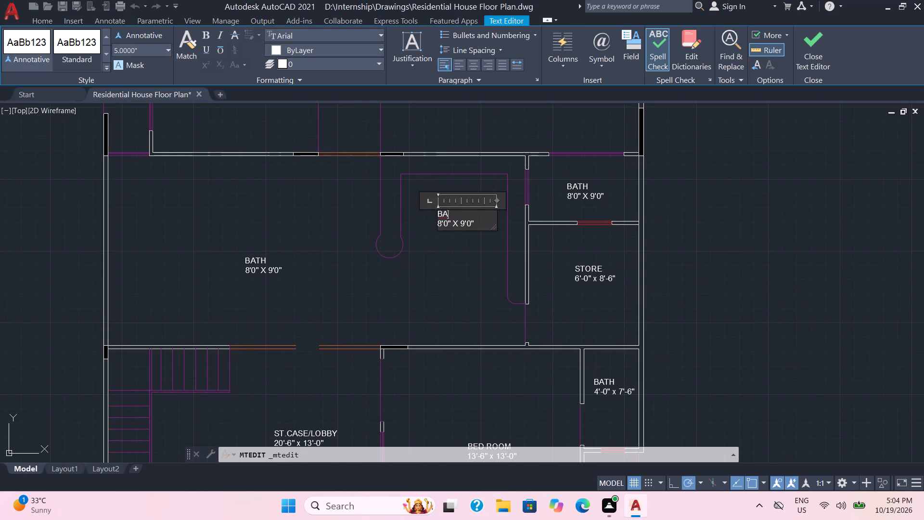
key(BackSpace)
key(BackSpace)
text(KITCHEN)
Set the first dimension in the KITCHEN label to 11'-0".
click(441, 225)
key(BackSpace)
text(11)
key(Right)
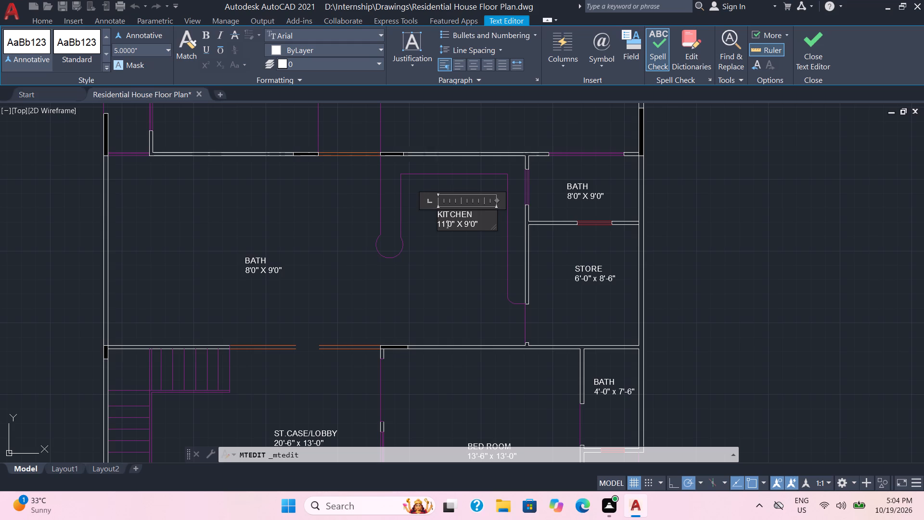
key(minus)
Re-enter the X separator in the KITCHEN label, set its second dimension to 14'-0" and finish editing the label.
key(Right)
key(Right)
key(Right)
key(Right)
key(BackSpace)
key(x)
key(Right)
key(Right)
key(BackSpace)
text(14)
key(Right)
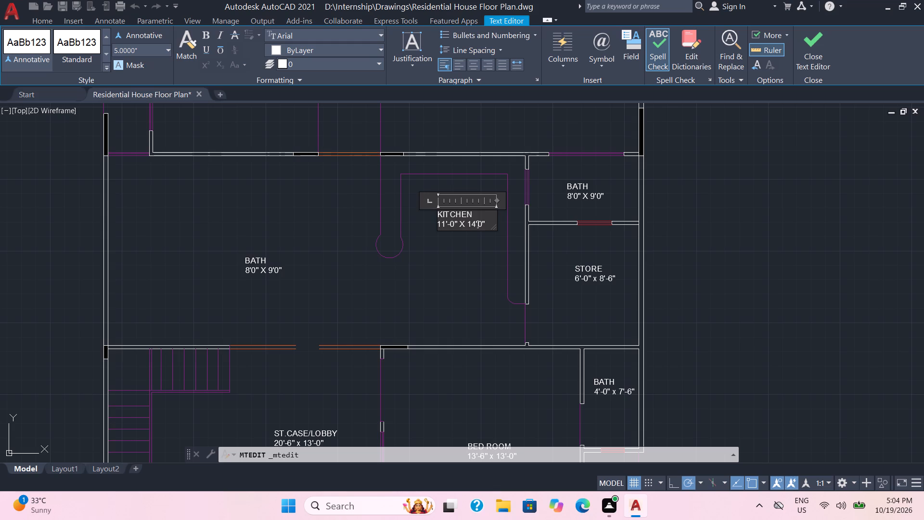
key(minus)
click(431, 260)
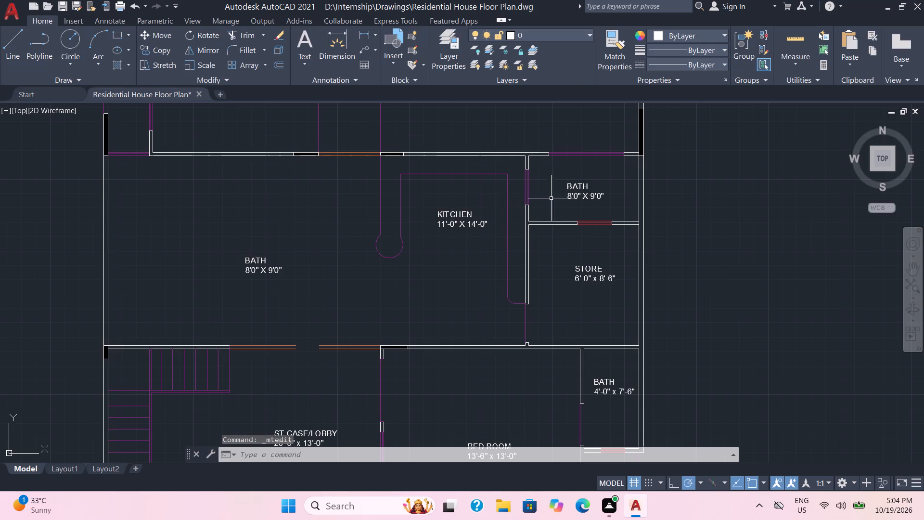
Change the name to OPEN in the BATH label of the small area directly north of the store.
double_click(579, 187)
click(590, 185)
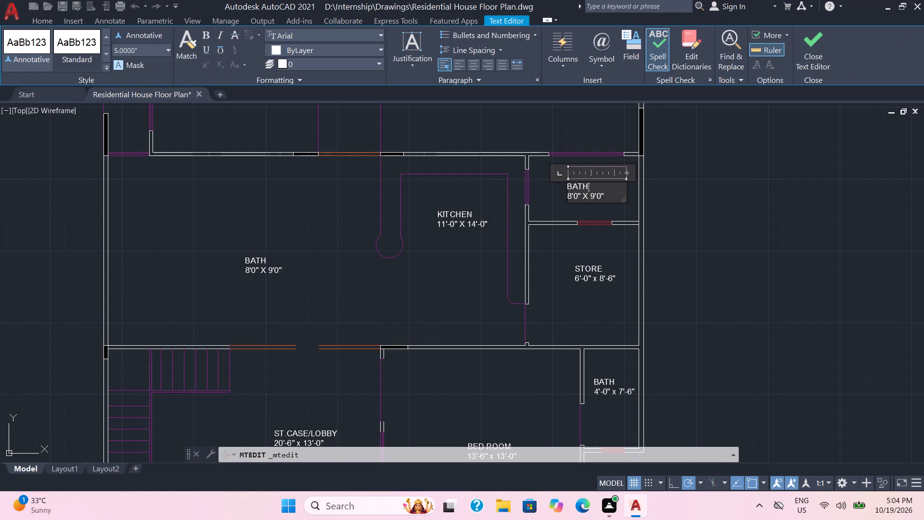
key(BackSpace)
key(BackSpace)
key(BackSpace)
text(OPE)
key(BackSpace)
key(BackSpace)
key(BackSpace)
key(BackSpace)
text(OPEN)
Set the first dimension in the OPEN label to 6'-0".
scroll(583, 208, up, 1)
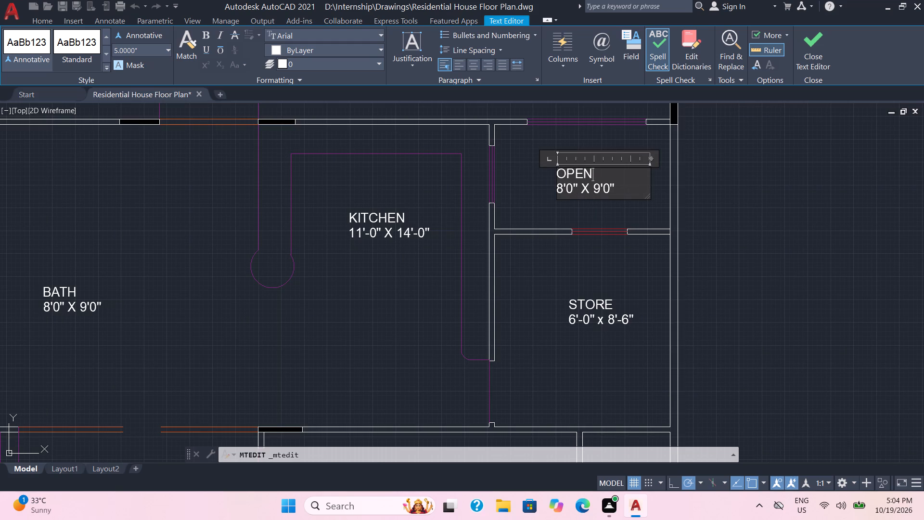
click(564, 191)
key(BackSpace)
key(6)
key(Right)
key(minus)
Change the X between the OPEN label's dimensions to a lowercase x.
key(Right)
key(Right)
key(Right)
key(Right)
key(BackSpace)
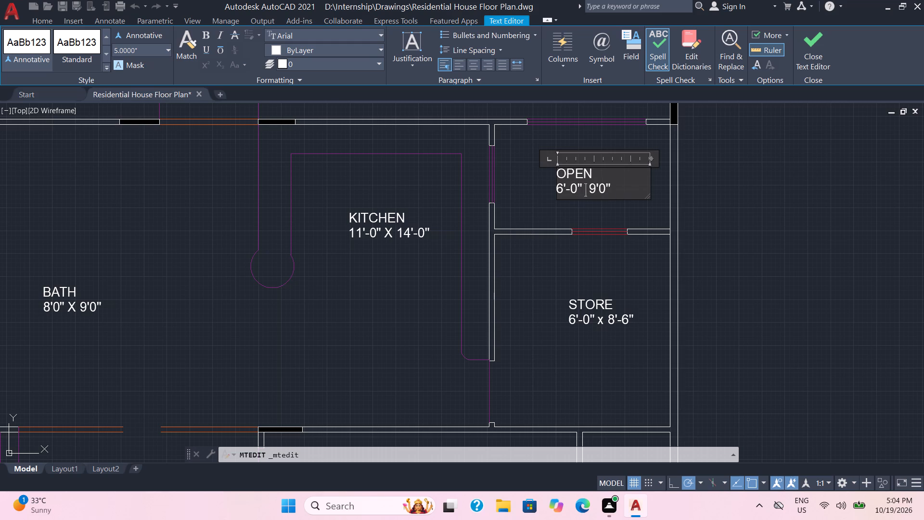
key(shift+x)
Set the second dimension in the OPEN label to 5'-0" and finish editing the label.
key(Right)
key(Right)
key(Right)
key(Left)
key(BackSpace)
key(5)
key(Right)
key(minus)
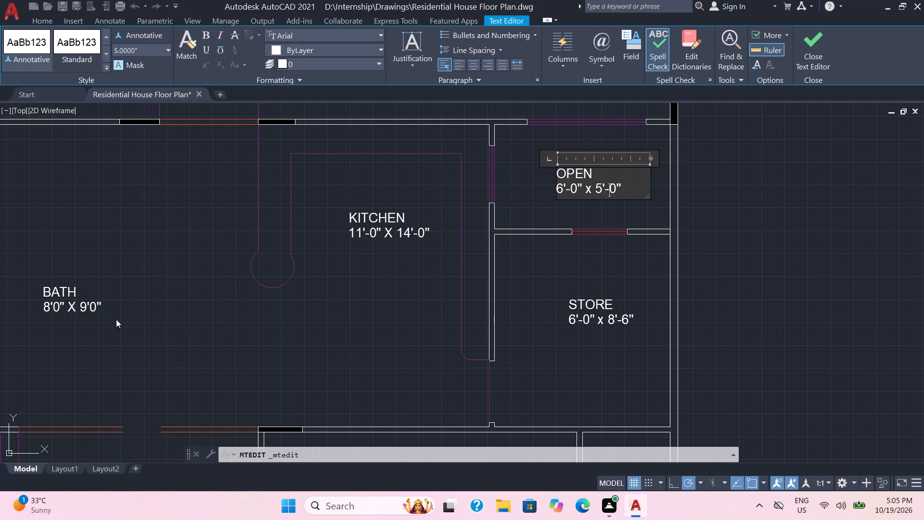
click(159, 378)
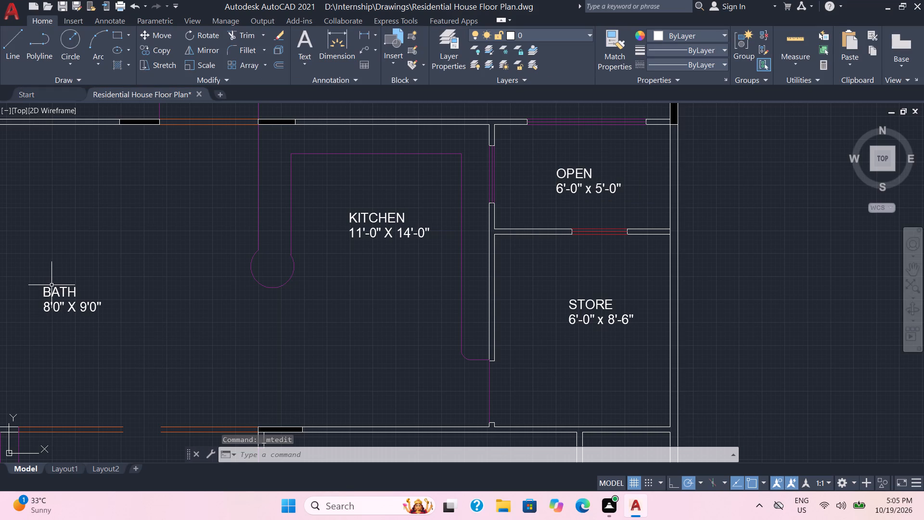
Change the name to LOUNGE in the BATH label of the open area west of the kitchen.
double_click(62, 293)
click(89, 293)
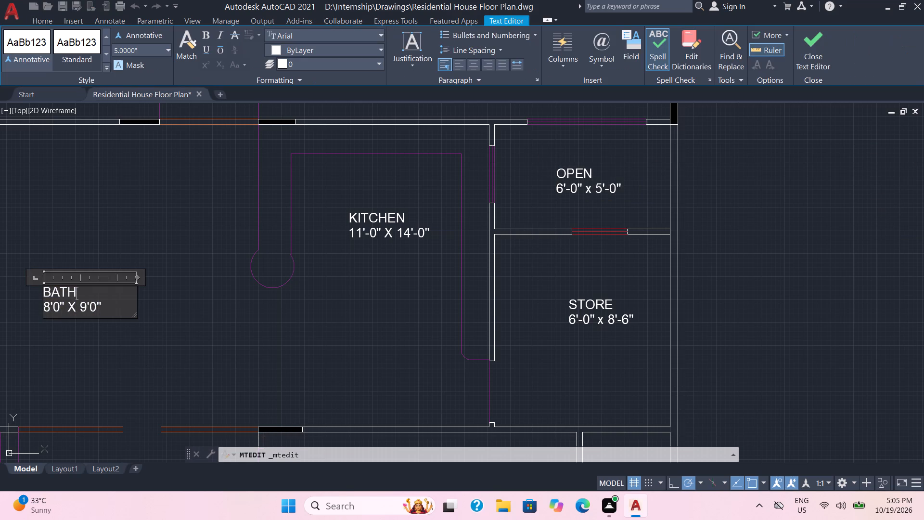
key(BackSpace)
key(BackSpace)
key(BackSpace)
key(BackSpace)
text(LOM)
key(BackSpace)
text(NGU)
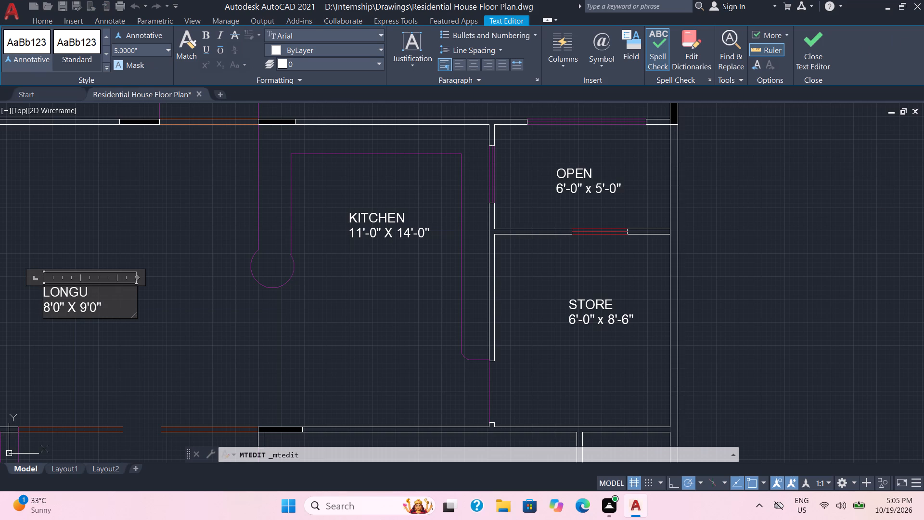
key(BackSpace)
key(BackSpace)
key(BackSpace)
text(UNGE)
Set the first dimension in the LOUNGE label to 21'-6".
click(50, 307)
key(BackSpace)
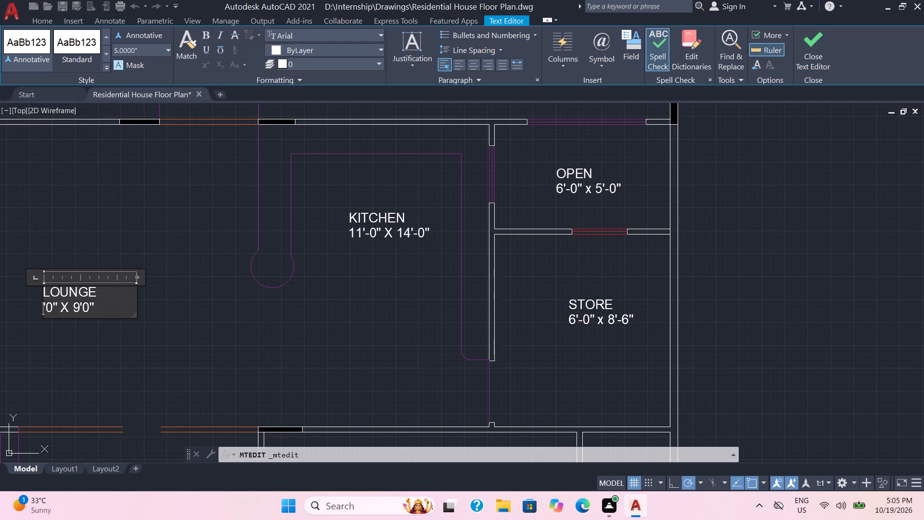
text(22)
key(BackSpace)
key(1)
key(Right)
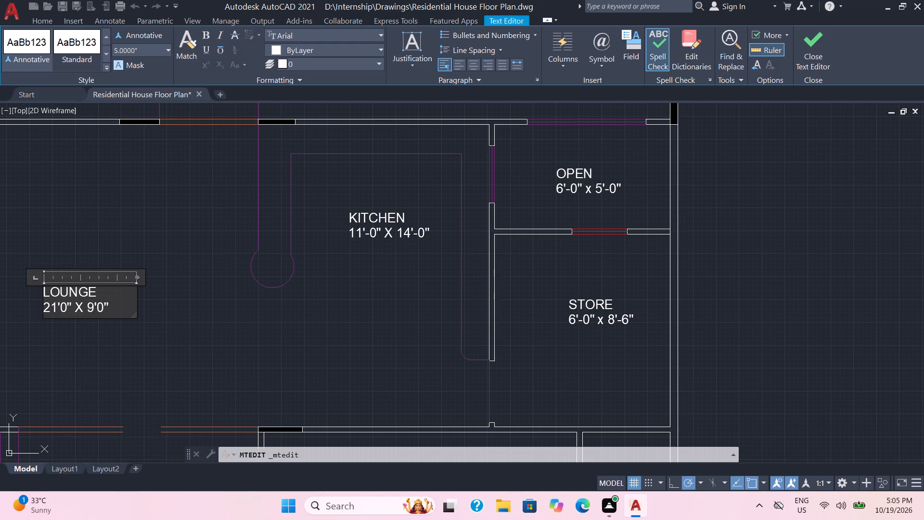
key(minus)
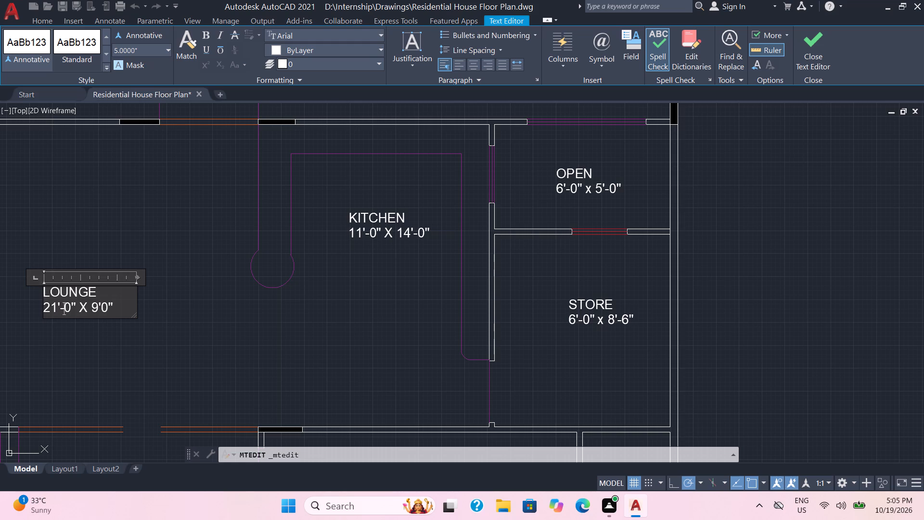
key(Right)
key(BackSpace)
key(6)
Change the X between the LOUNGE label's dimensions to a lowercase x.
key(Right)
key(Right)
key(Right)
key(BackSpace)
key(shift+x)
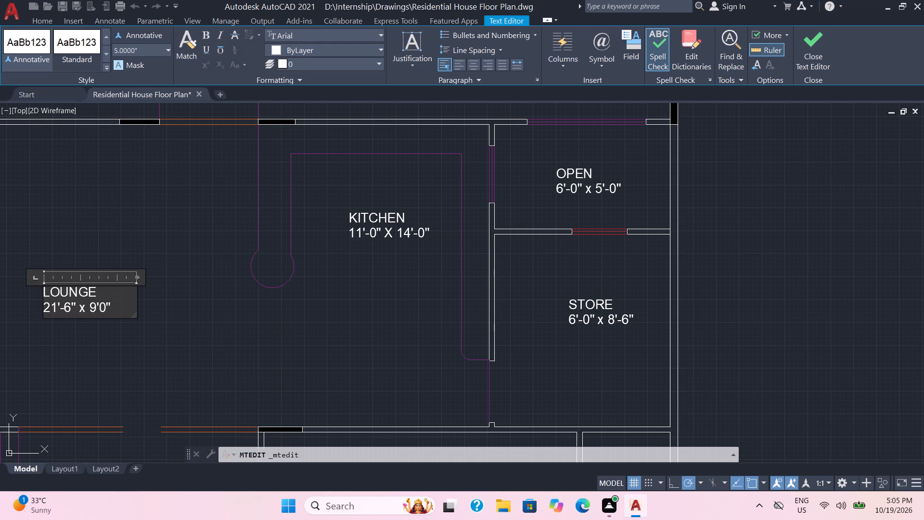
Set the second dimension in the LOUNGE label to 14'-0" and finish editing the label.
key(Right)
key(Right)
key(BackSpace)
text(14)
key(Right)
key(minus)
click(181, 259)
Delete the BATH label from the large room directly north of the kitchen and open area.
scroll(183, 259, down, 2)
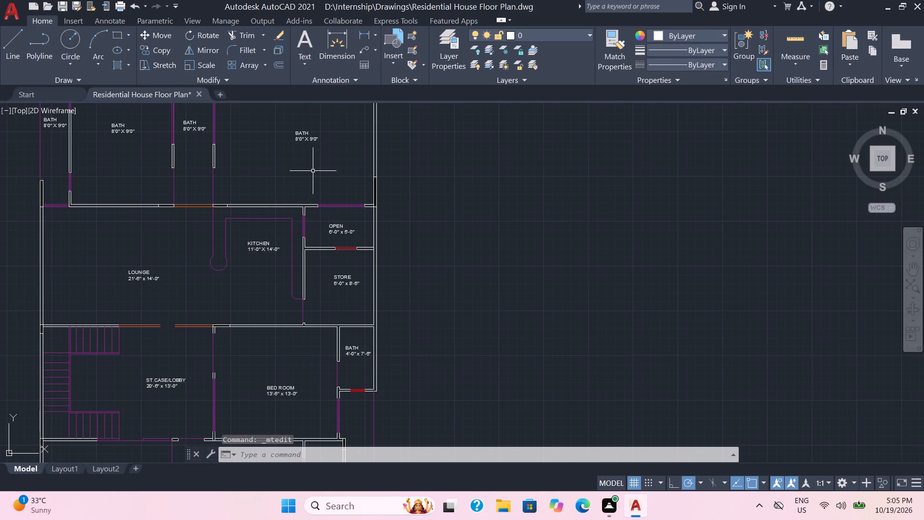
middle_drag(313, 169, 361, 271)
scroll(313, 169, down, 1)
scroll(361, 271, up, 2)
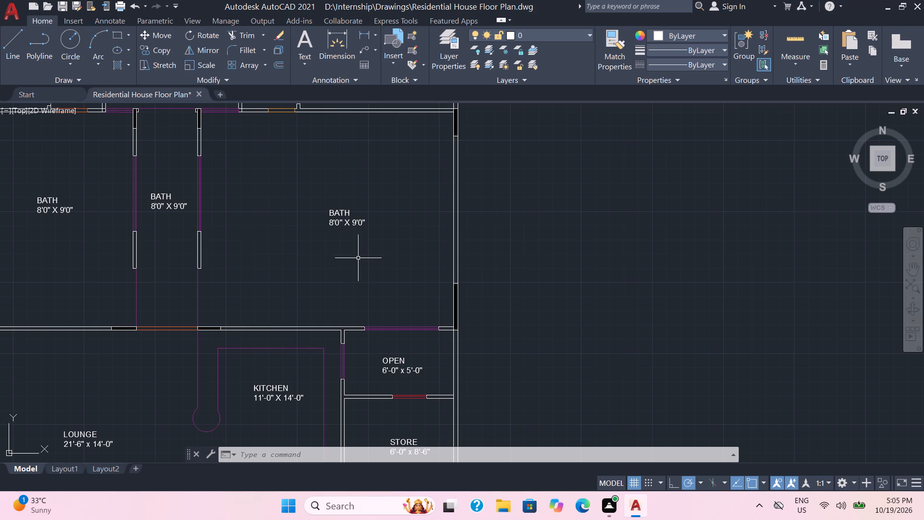
click(360, 241)
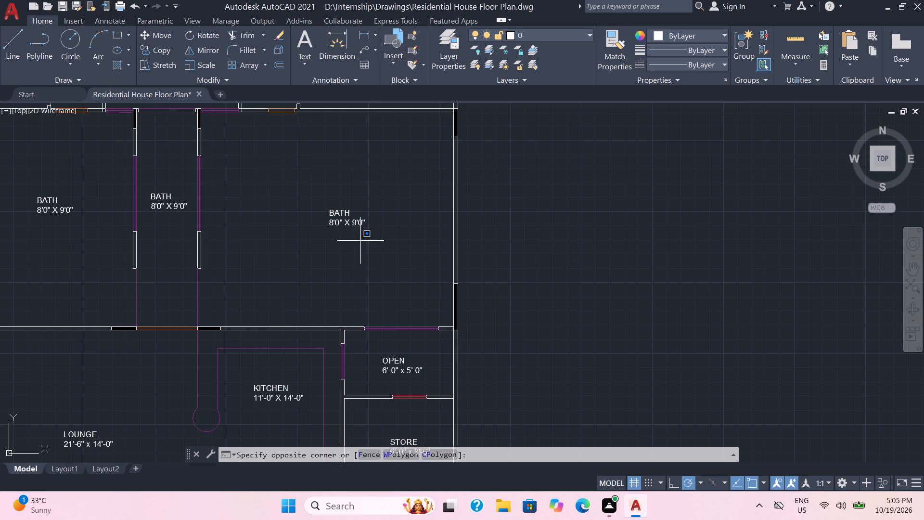
click(330, 196)
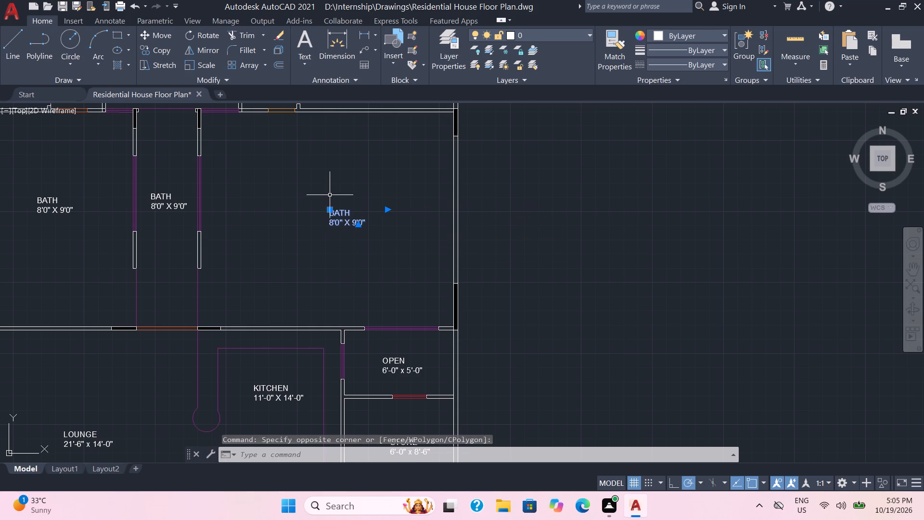
key(Delete)
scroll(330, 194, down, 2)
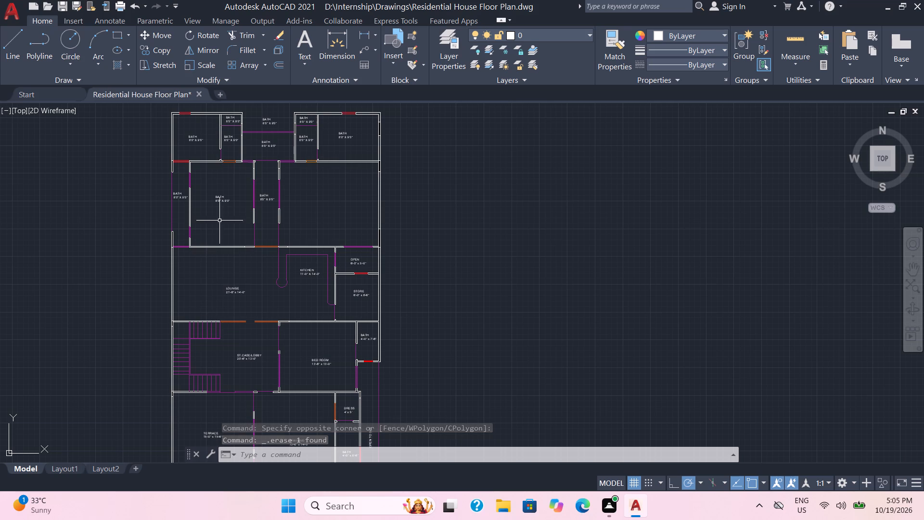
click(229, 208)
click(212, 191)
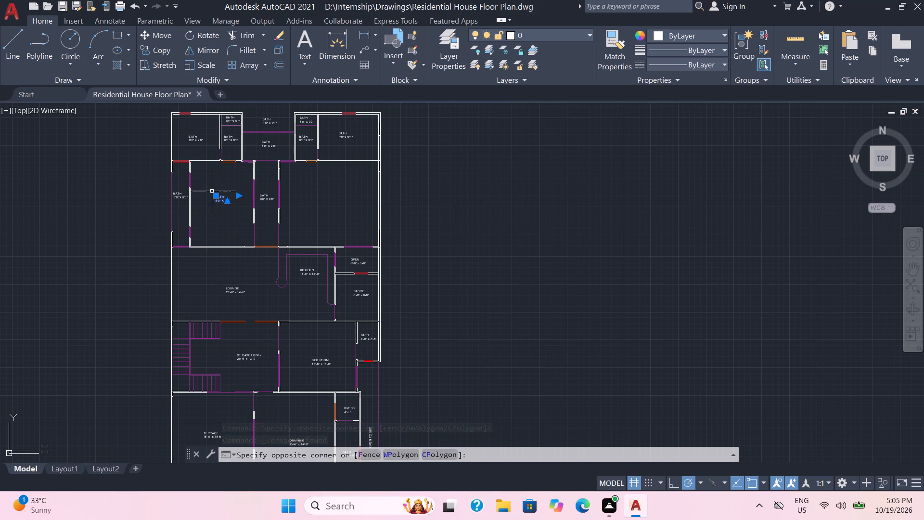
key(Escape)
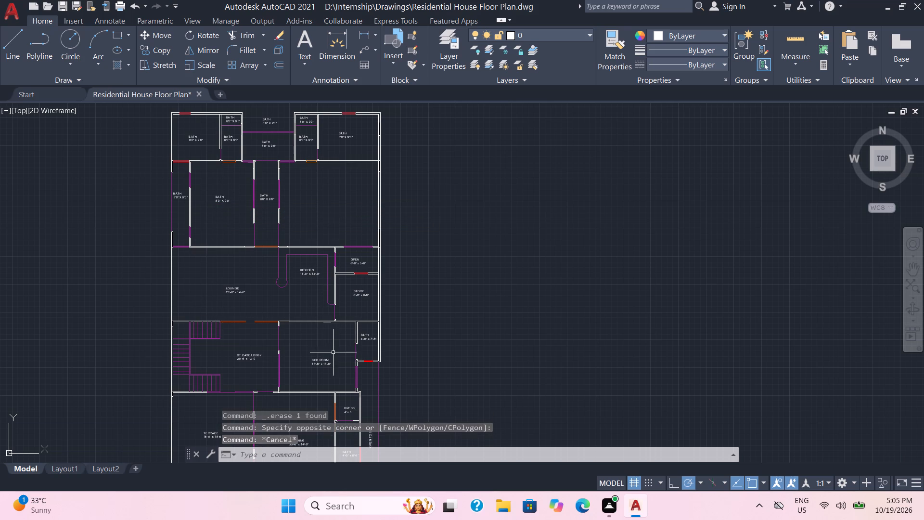
Copy the BED ROOM 13'-6" x 13'-0" label into the two large rooms north of the kitchen and the lounge.
click(336, 370)
click(308, 352)
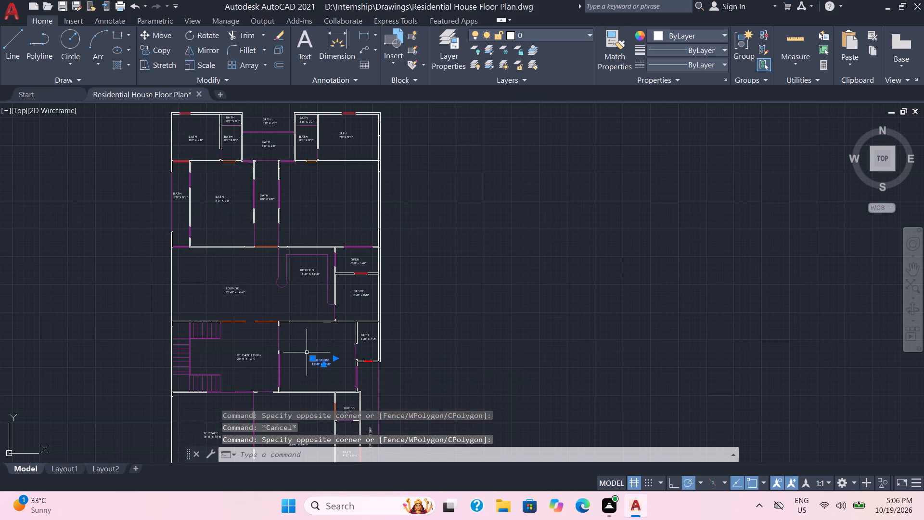
text(CO)
key(Return)
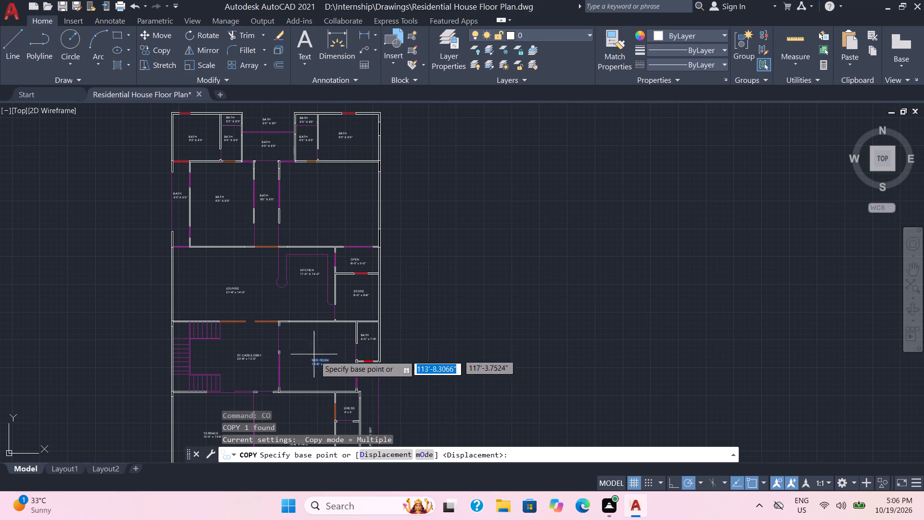
click(320, 360)
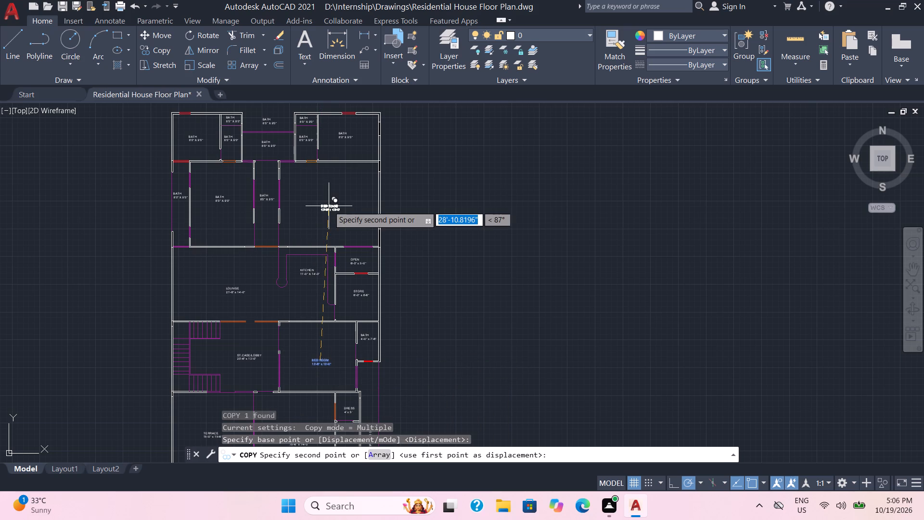
click(326, 197)
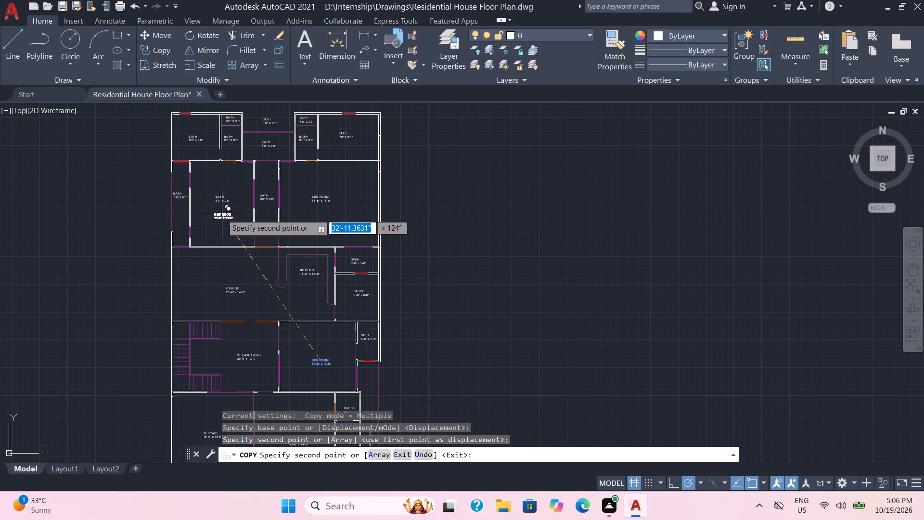
scroll(221, 212, up, 2)
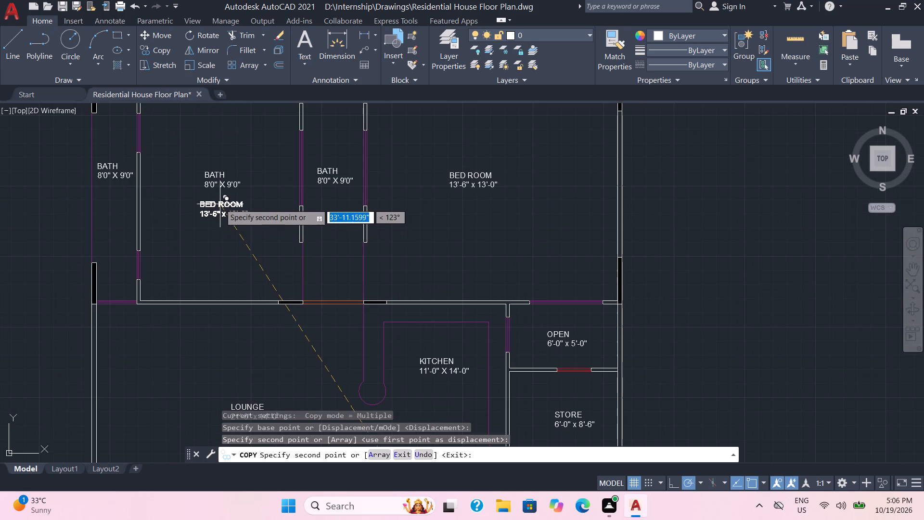
click(220, 203)
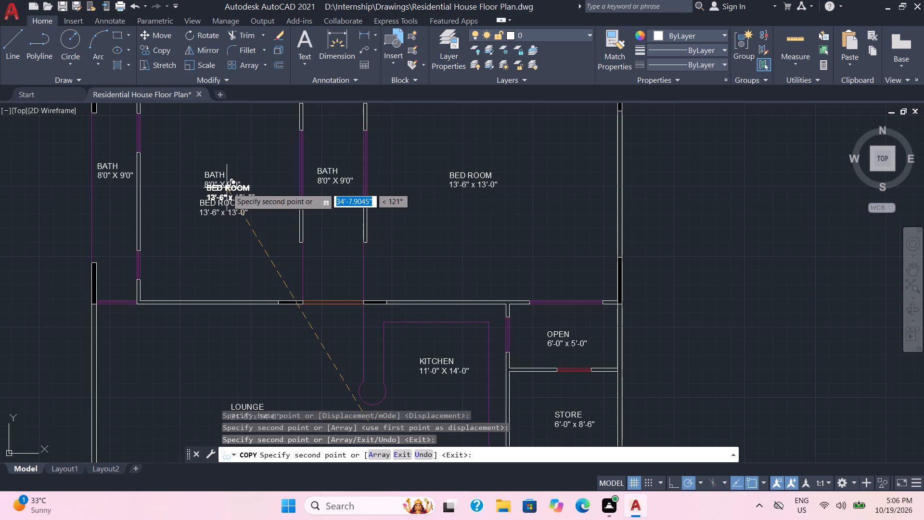
scroll(227, 188, down, 2)
key(Escape)
Delete the leftover BATH label above the copied BED ROOM label in the room north of the lounge.
click(226, 186)
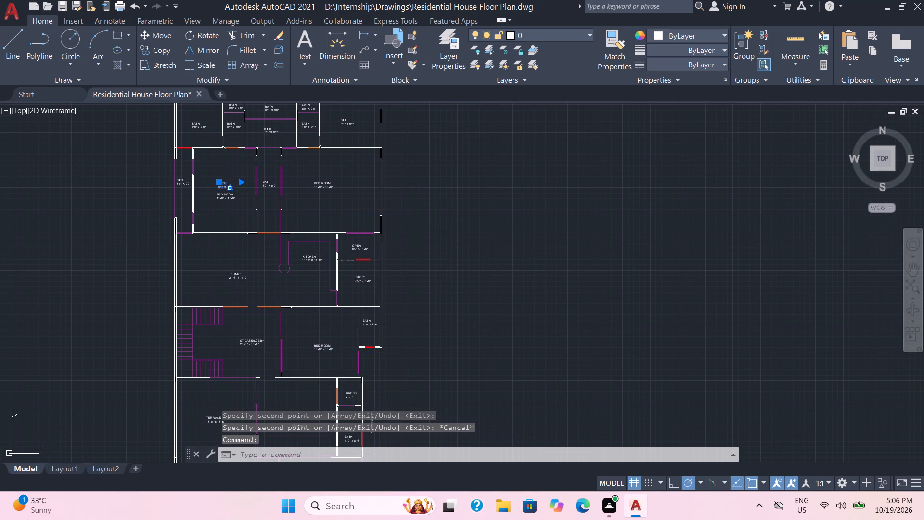
key(Delete)
Replace the whole text of the BATH label in the passage between the two northern bedrooms with MASSAGE 4'-0" WIDE.
scroll(231, 189, up, 2)
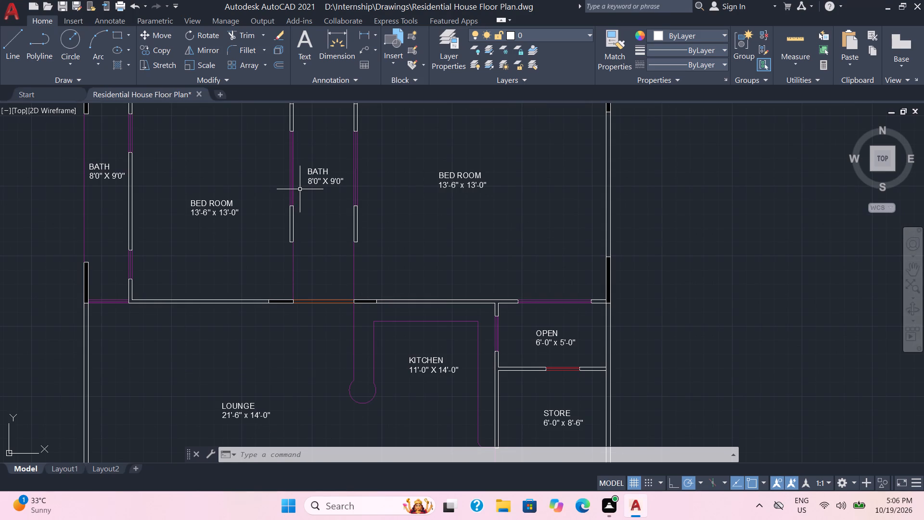
double_click(321, 172)
key(Right)
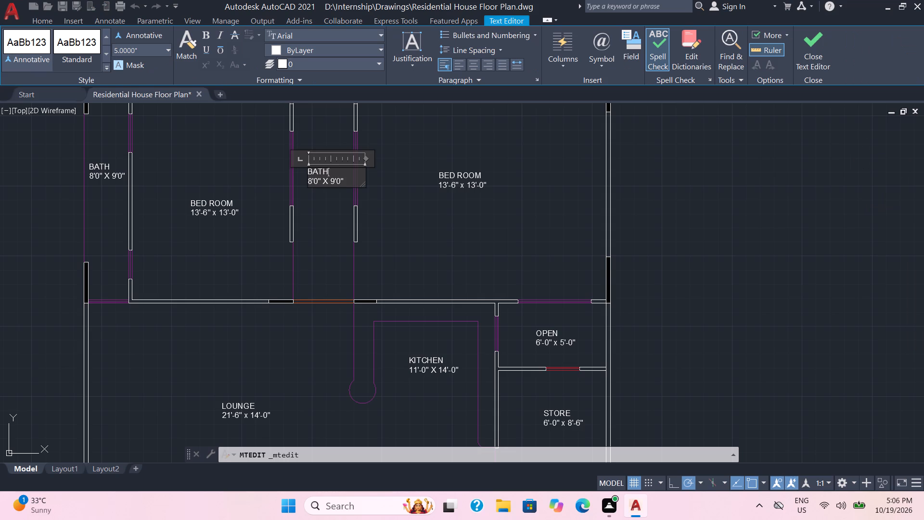
key(Right)
key(Right)
key(Right)
key(Right)
key(Right)
key(Right)
key(Right)
key(Right)
key(Right)
key(Right)
key(Right)
key(Right)
key(BackSpace)
key(BackSpace)
key(BackSpace)
key(BackSpace)
key(BackSpace)
key(BackSpace)
key(BackSpace)
key(BackSpace)
key(BackSpace)
key(BackSpace)
key(BackSpace)
key(BackSpace)
key(BackSpace)
key(BackSpace)
key(BackSpace)
key(BackSpace)
key(BackSpace)
key(BackSpace)
text(MASSAD)
key(BackSpace)
text(GE)
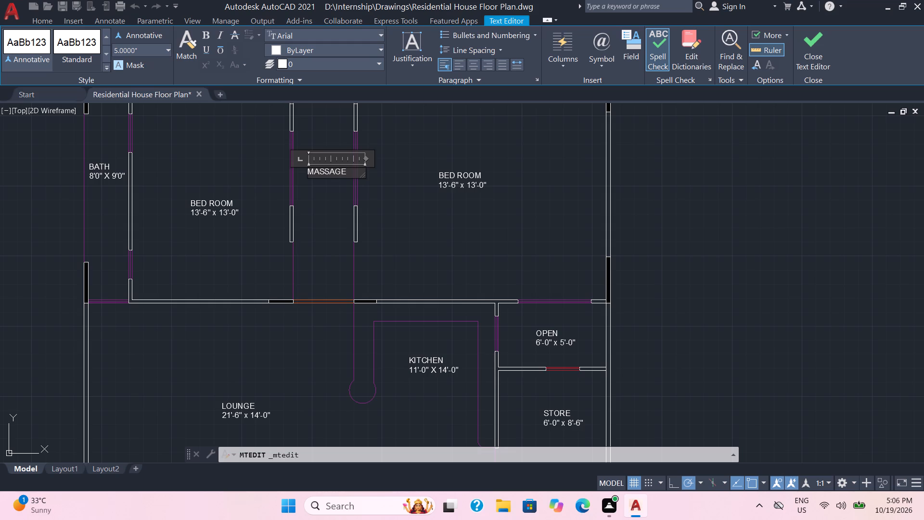
key(space)
text(4-)
key(BackSpace)
text('-0" WIDE)
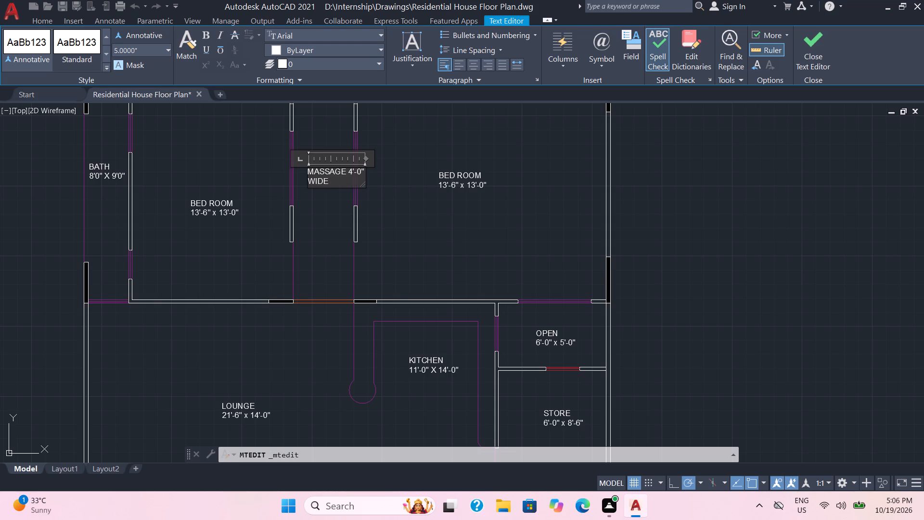
click(328, 204)
Rotate the MASSAGE 4'-0" WIDE label in the passage between the two northern bedrooms by 90 degrees so it reads vertically.
click(336, 196)
click(319, 169)
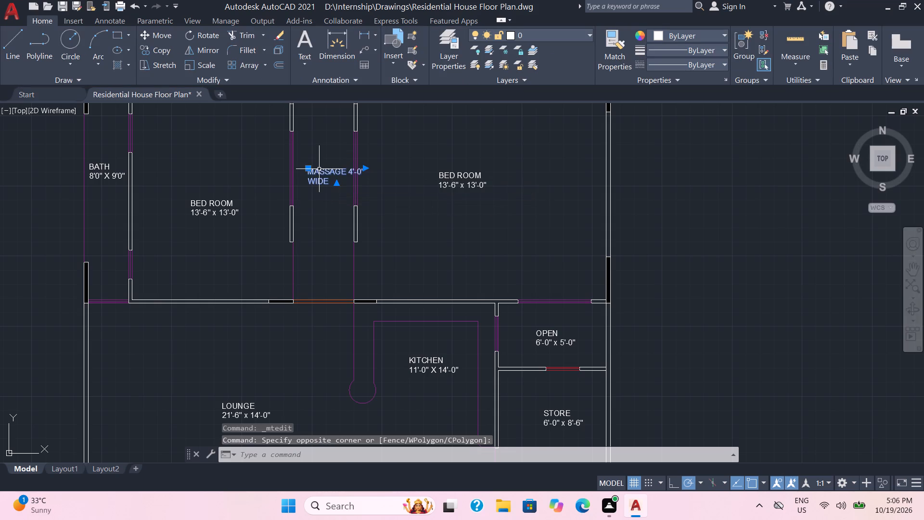
text(RO)
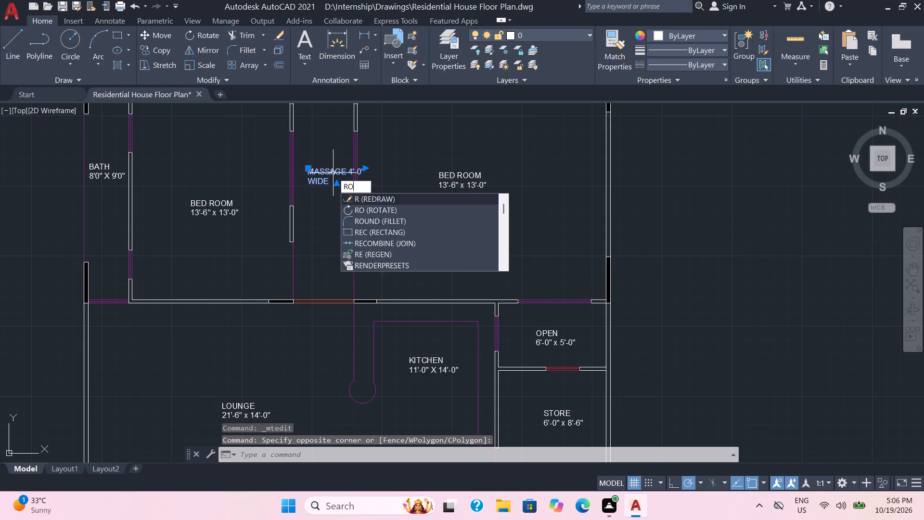
key(Return)
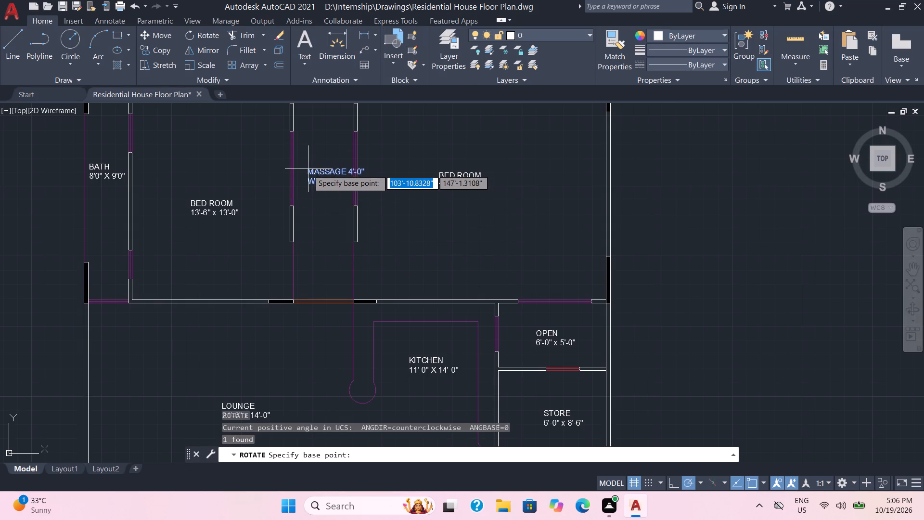
click(308, 169)
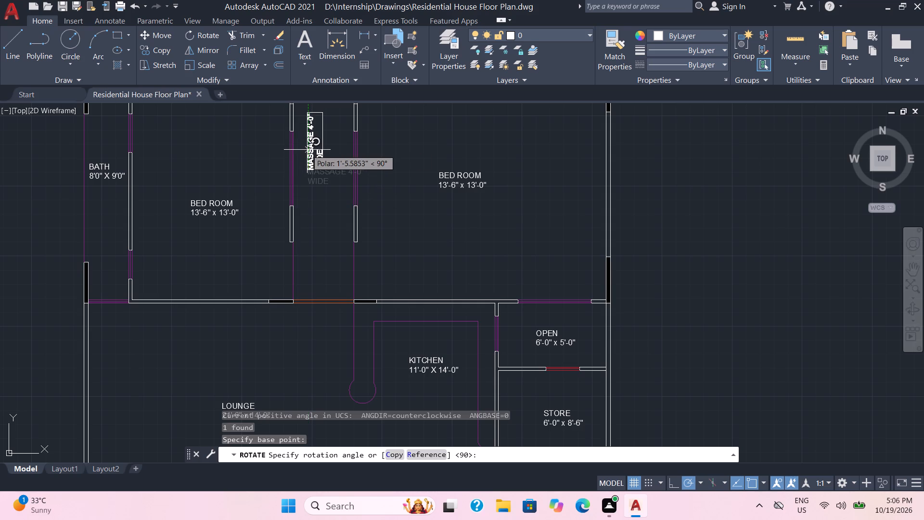
click(307, 150)
Delete the BATH labels from the narrow strip west of the northwest bedroom and from the open recess at the plan's north edge.
scroll(329, 180, down, 1)
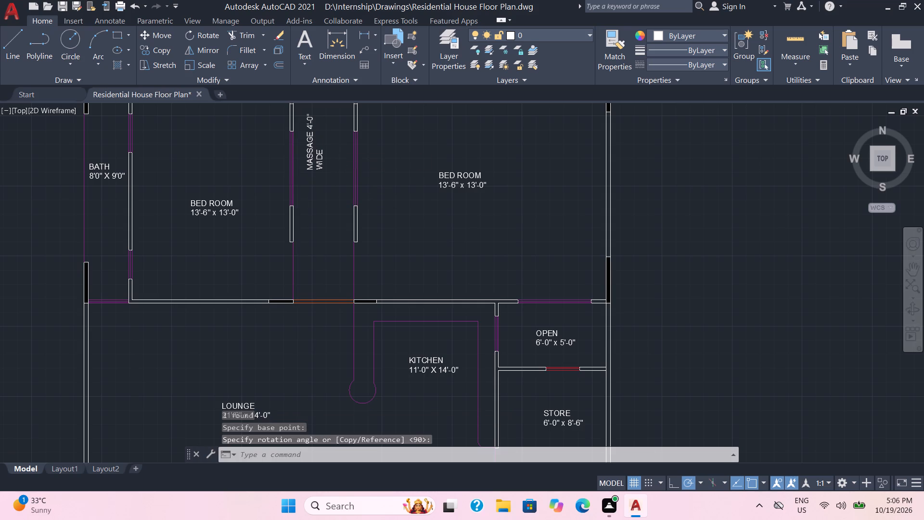
middle_drag(329, 180, 333, 242)
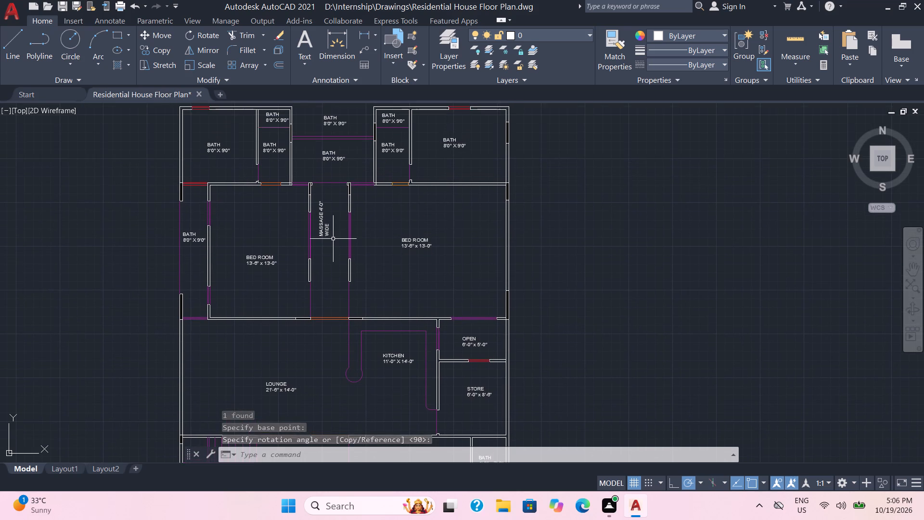
scroll(333, 239, down, 1)
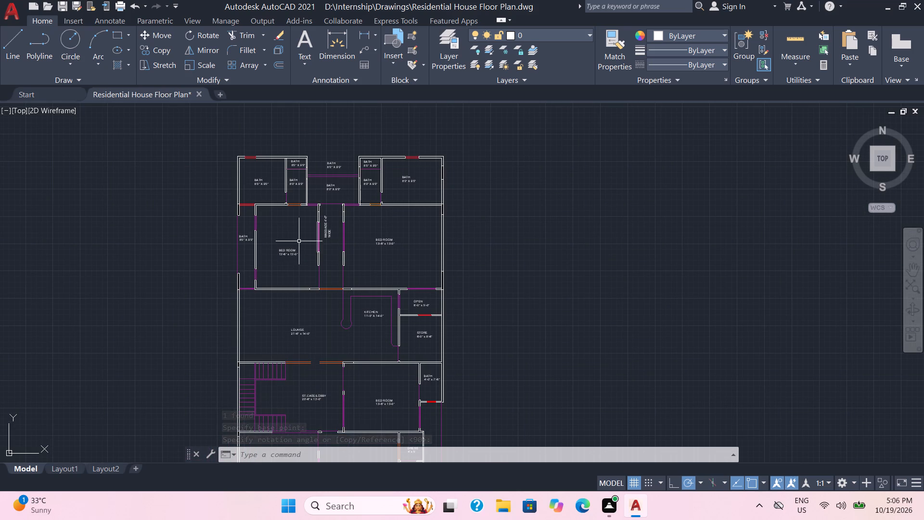
scroll(233, 237, up, 1)
click(251, 244)
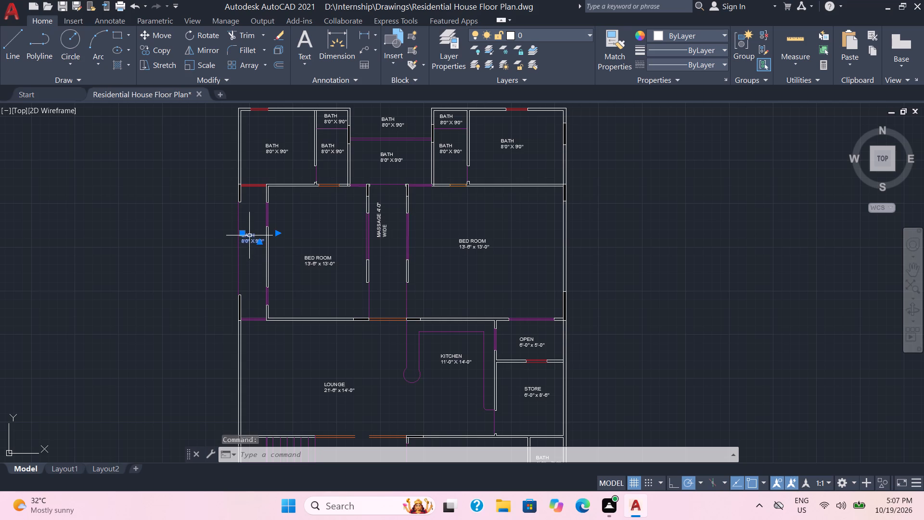
key(Delete)
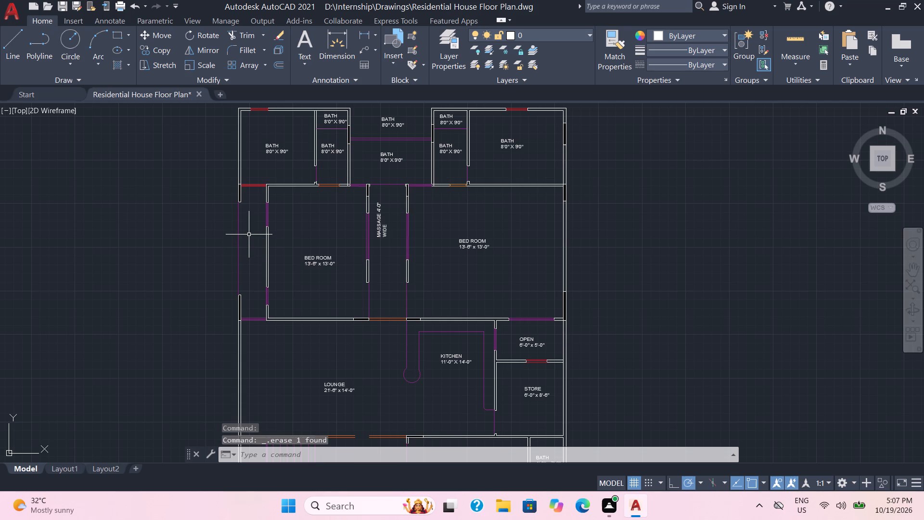
scroll(249, 234, down, 1)
click(339, 167)
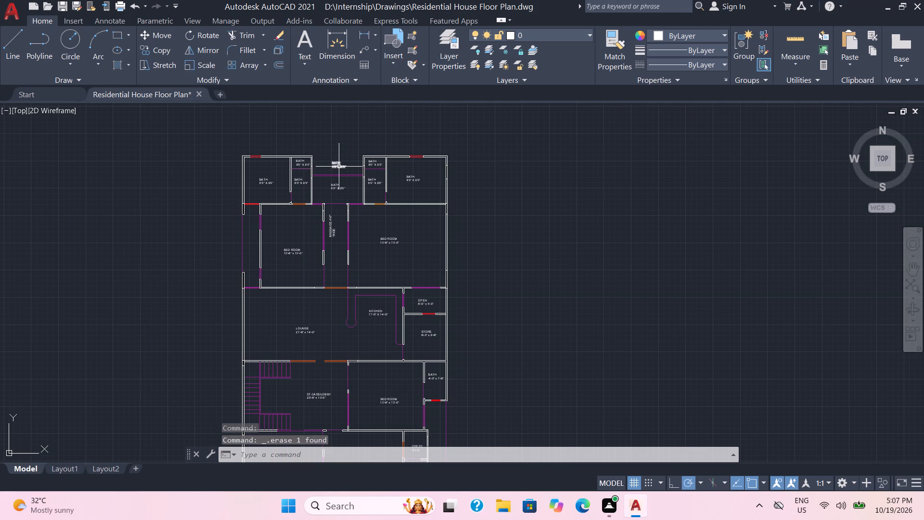
key(Delete)
Copy the vertical OPEN TO SKY label from beside the southeast bath into the narrow strip west of the northwest bedroom.
scroll(339, 166, down, 1)
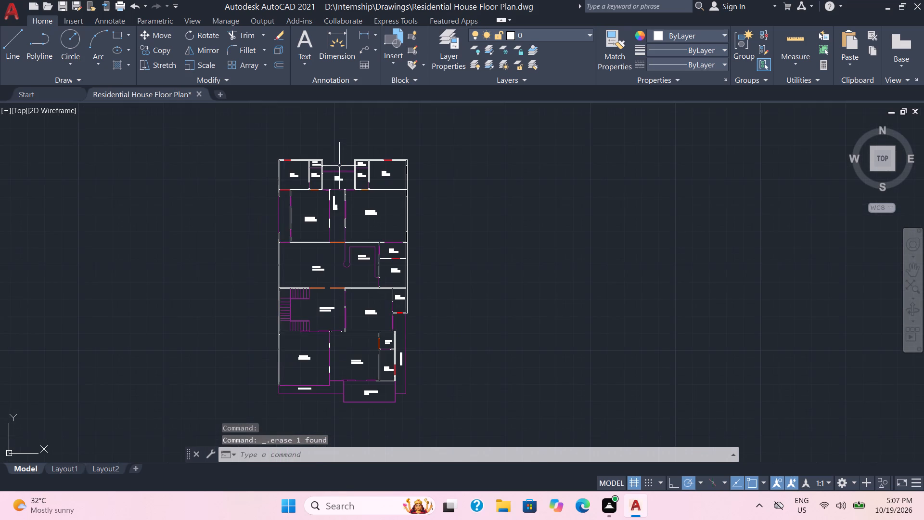
scroll(428, 342, up, 2)
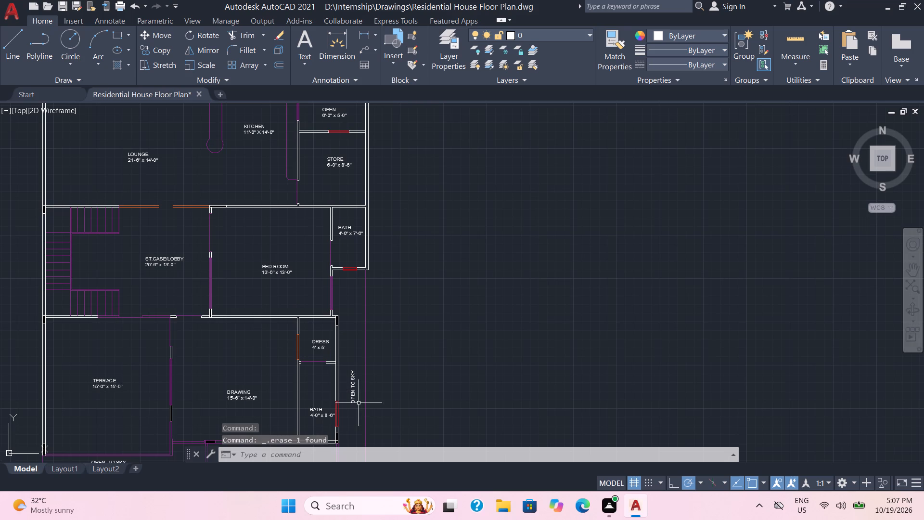
click(359, 410)
click(347, 377)
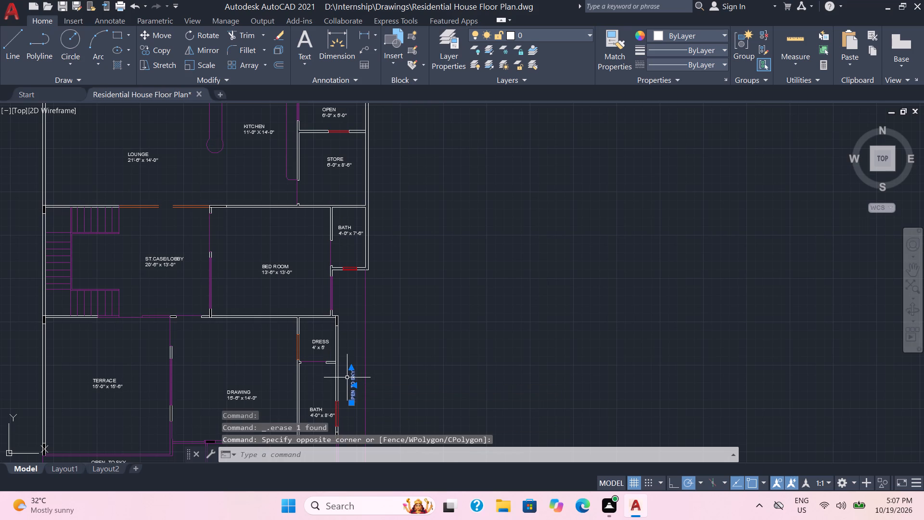
text(CO)
key(Return)
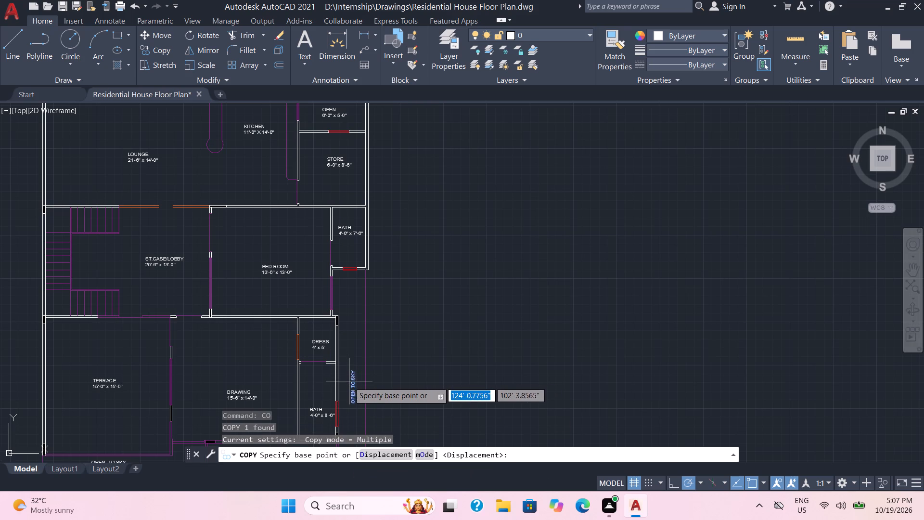
click(350, 383)
scroll(235, 288, down, 2)
scroll(167, 195, up, 3)
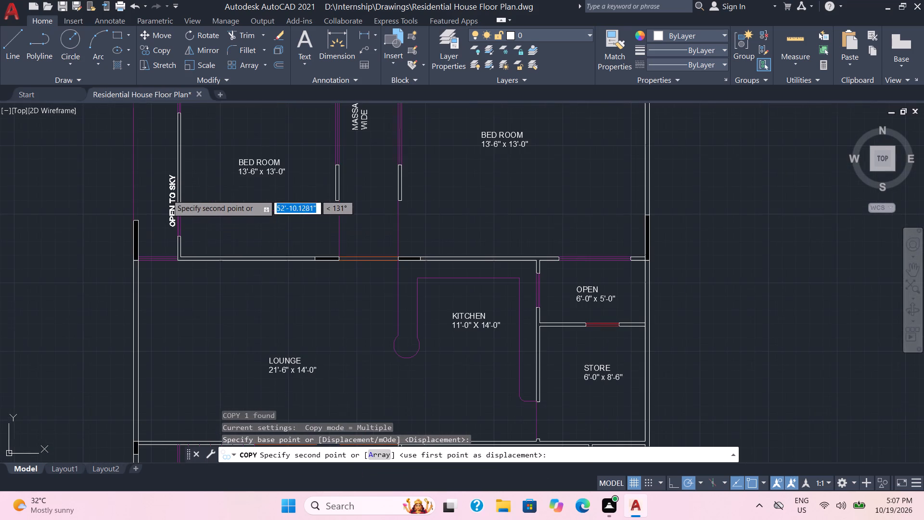
click(149, 158)
key(Escape)
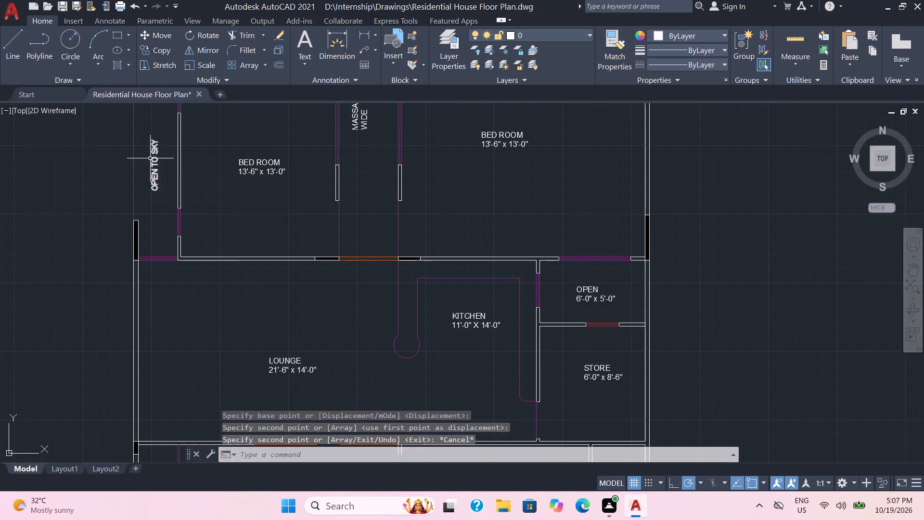
Copy the horizontal OPEN TO SKY label from below the terrace into the open recess at the plan's north edge.
scroll(216, 215, down, 3)
scroll(218, 372, up, 1)
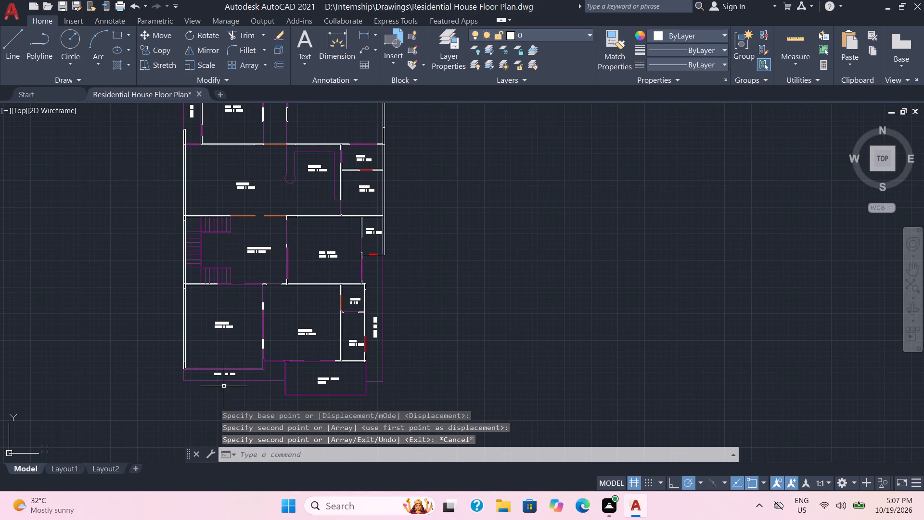
click(229, 377)
text(CO)
key(Return)
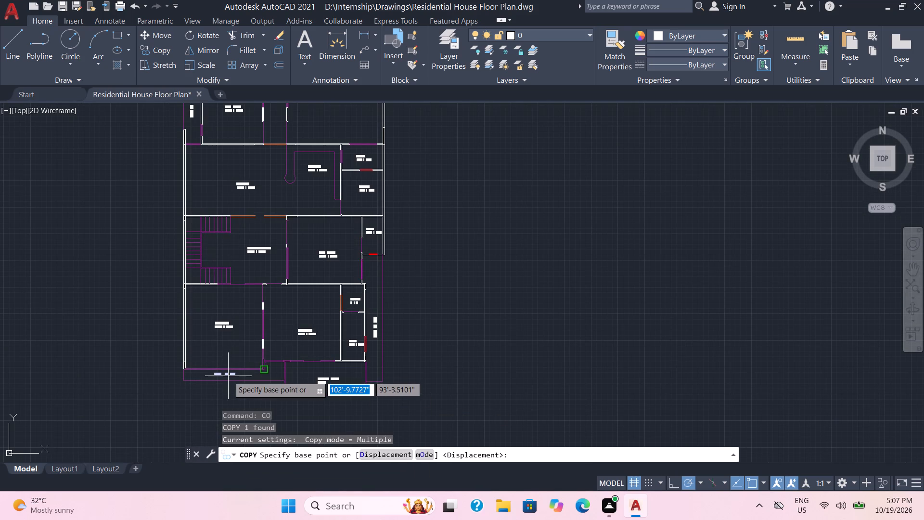
click(228, 376)
scroll(241, 261, down, 2)
scroll(267, 183, up, 3)
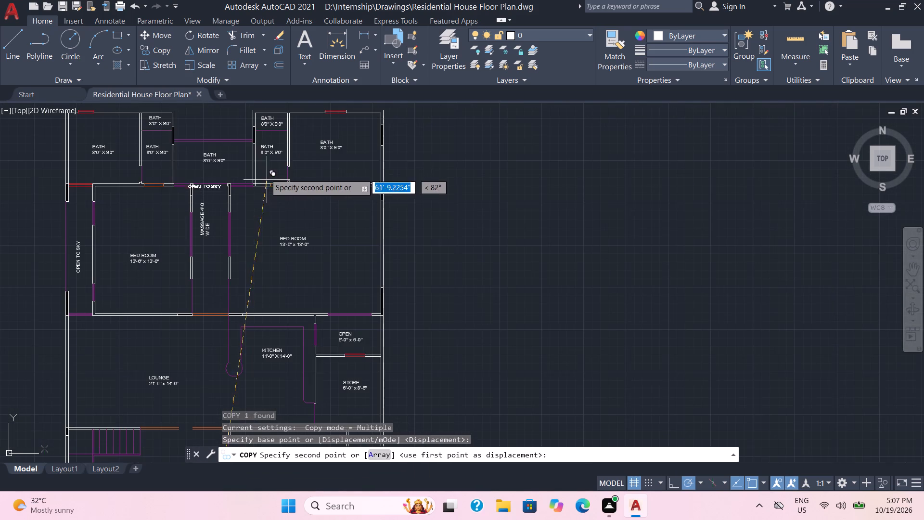
click(274, 117)
key(Escape)
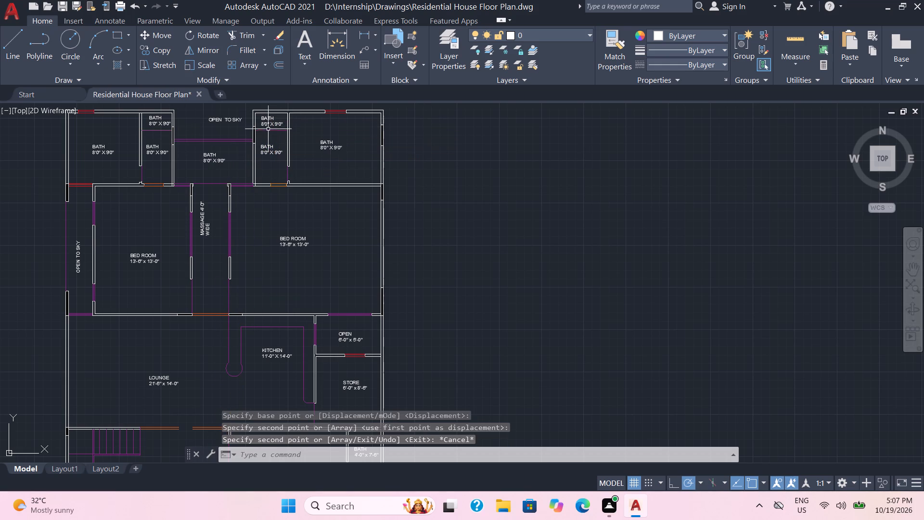
Move the copied horizontal OPEN TO SKY label slightly southwest to center it in the northern recess.
click(240, 131)
click(228, 119)
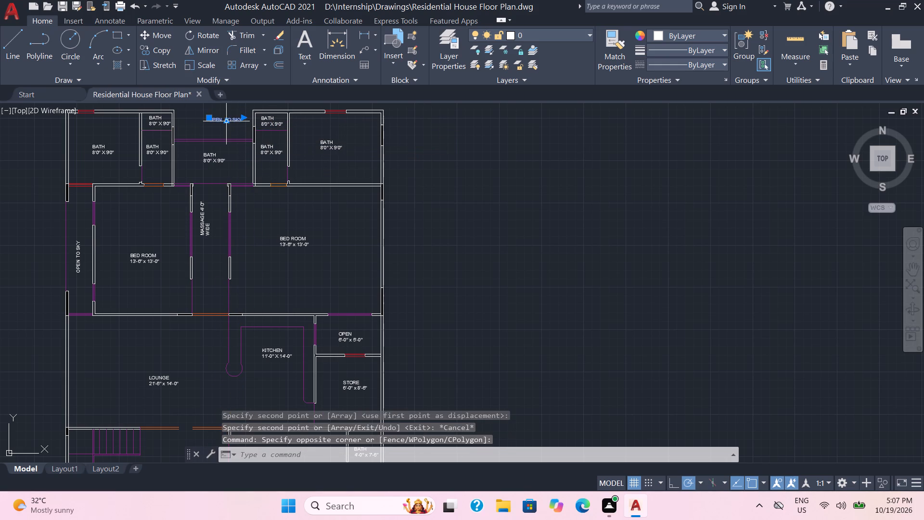
key(m)
key(Return)
scroll(227, 117, up, 2)
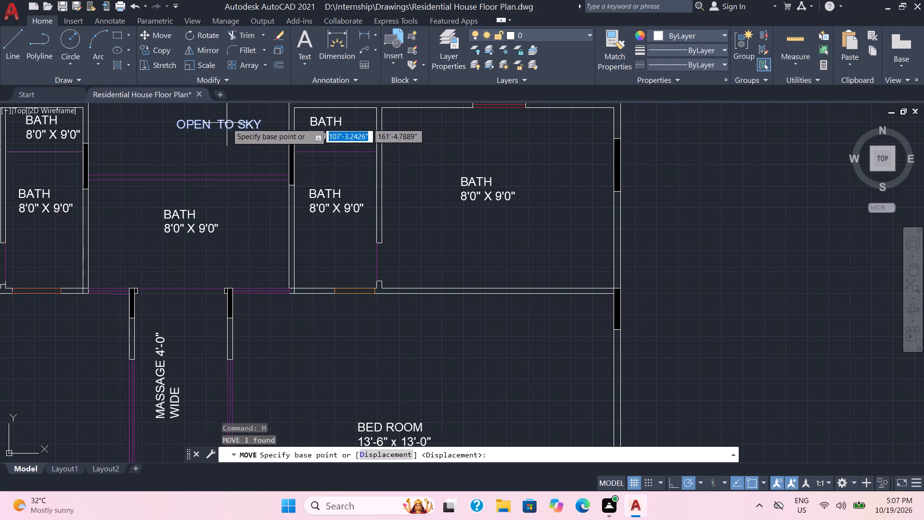
click(225, 126)
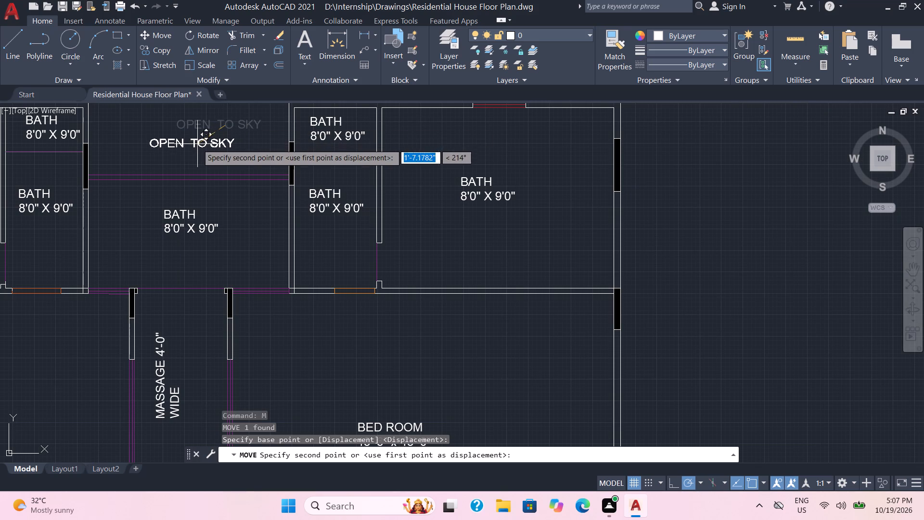
click(197, 144)
Reformat the dimensions of the BATH label in the northwest corner room as 8'-0" x 9'-0".
scroll(207, 149, down, 1)
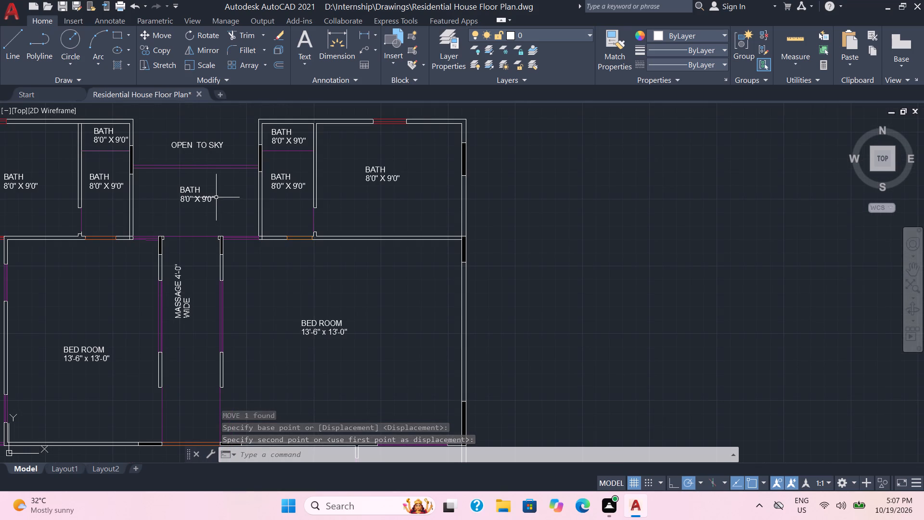
middle_drag(216, 196, 265, 209)
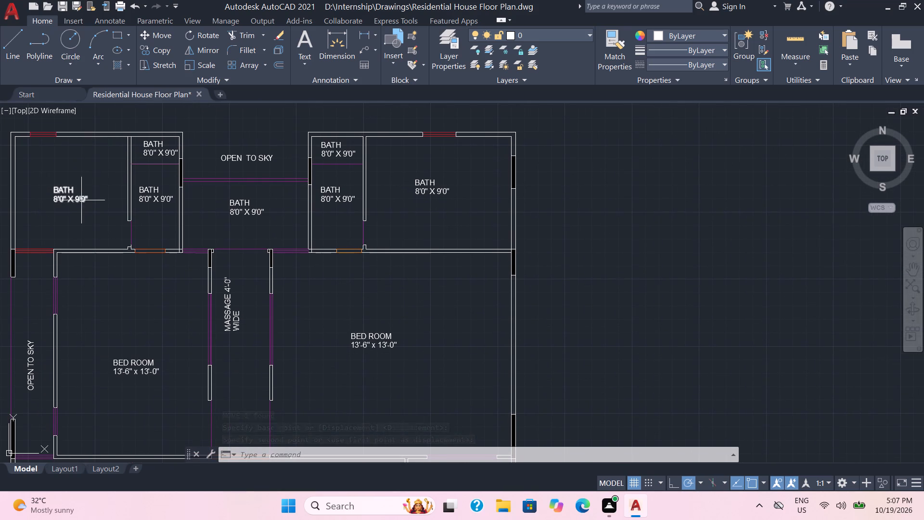
scroll(76, 200, up, 2)
double_click(65, 203)
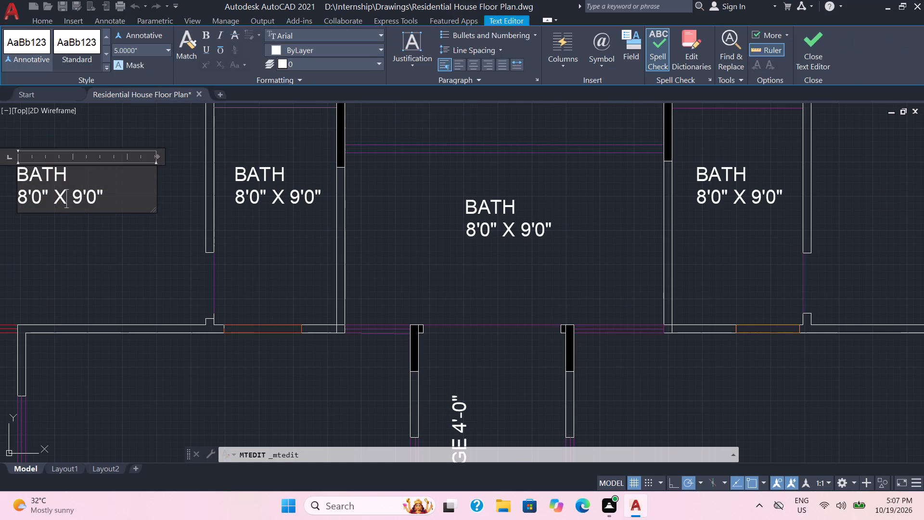
key(BackSpace)
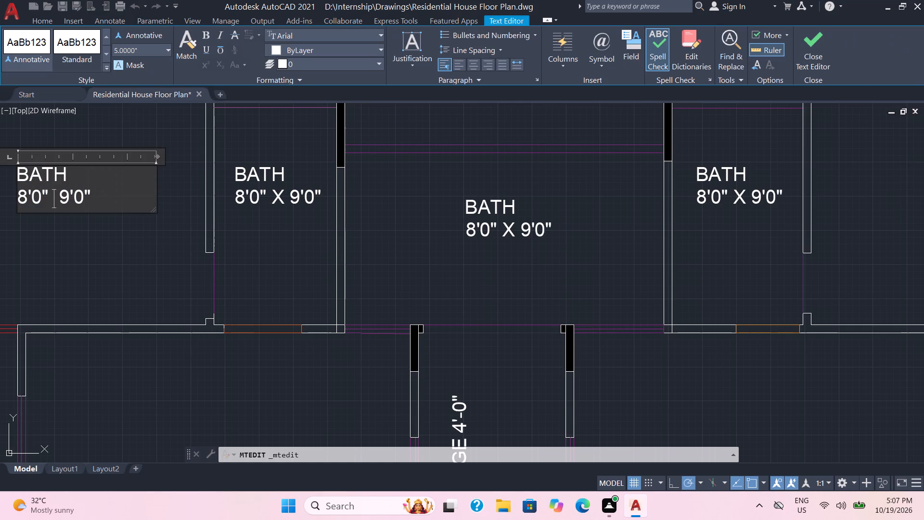
key(shift+x)
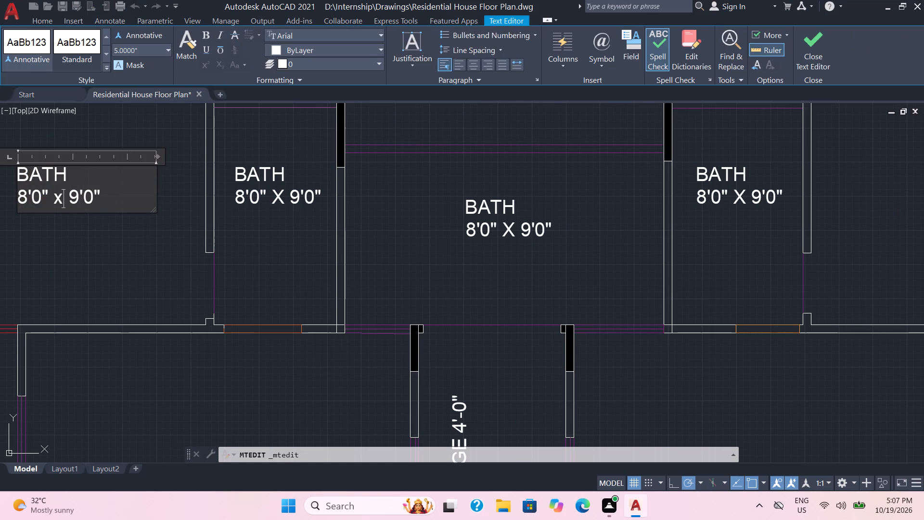
key(Left)
key(Left)
key(Left)
key(Left)
key(minus)
key(Right)
key(Right)
key(Right)
key(Right)
key(Right)
key(Right)
key(Right)
key(minus)
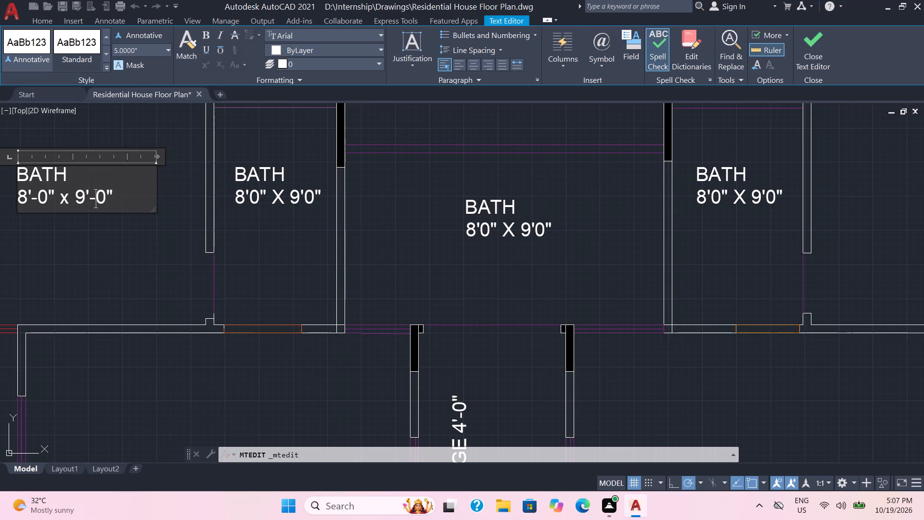
click(102, 267)
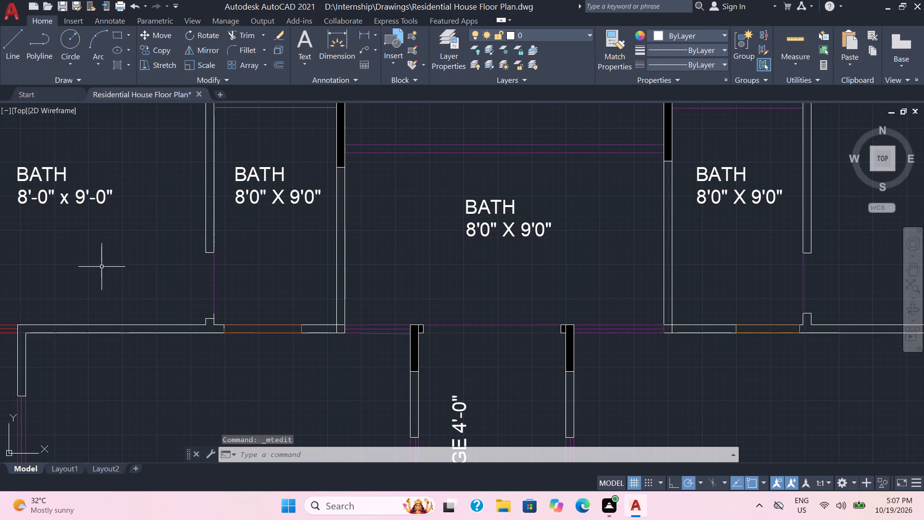
Rename the BATH label in the central northern area as WASHING AREA and widen its text box to fit one line.
double_click(486, 206)
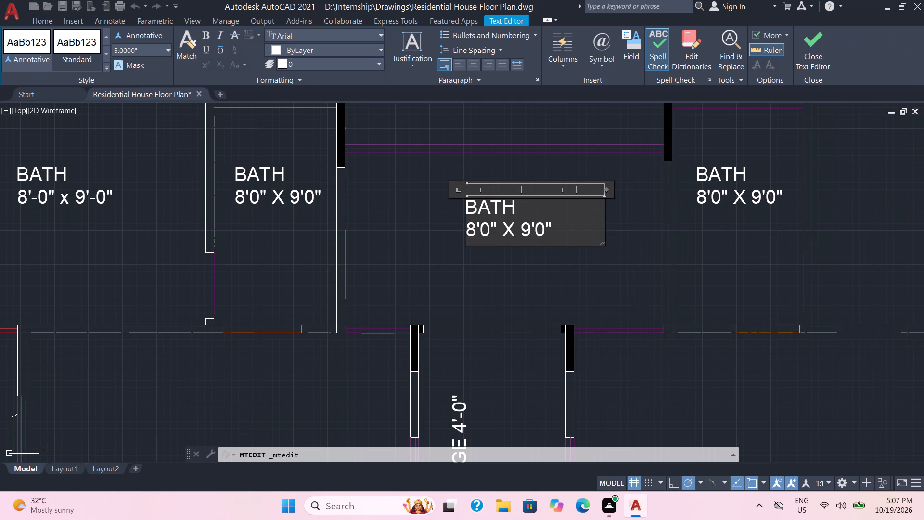
click(514, 207)
key(BackSpace)
key(BackSpace)
key(BackSpace)
key(BackSpace)
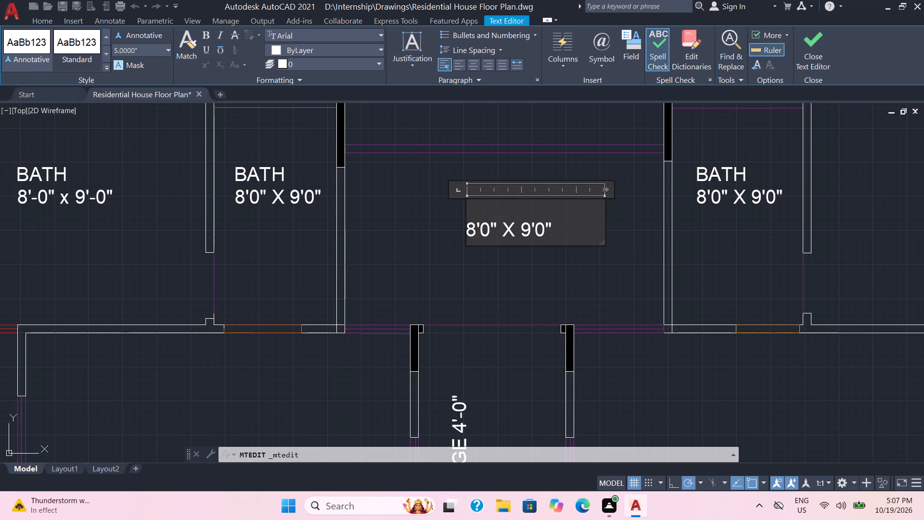
text(WASHING AREA)
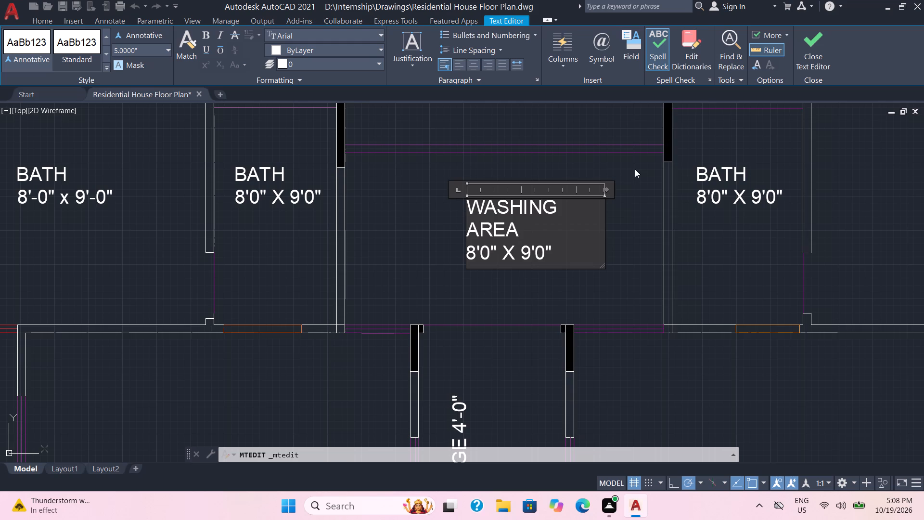
click(608, 189)
drag(607, 188, 630, 187)
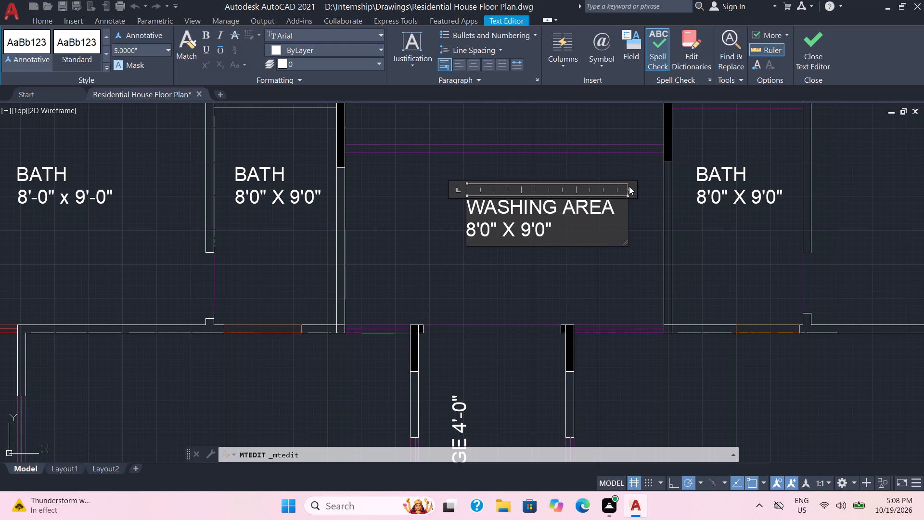
Replace the dimensions in the WASHING AREA label with 6'-0" WIDE.
click(553, 228)
drag(556, 227, 539, 227)
drag(539, 227, 476, 229)
click(476, 229)
key(BackSpace)
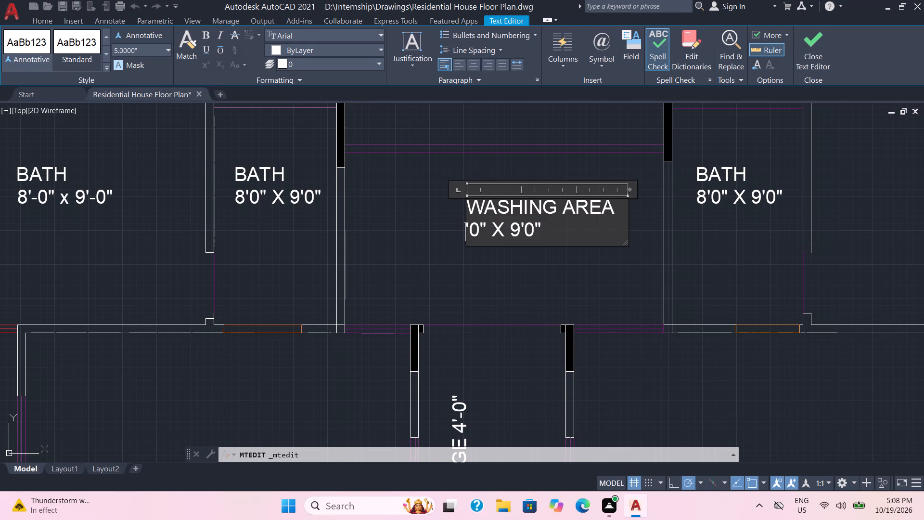
key(Right)
key(Right)
key(Right)
key(Right)
key(Right)
key(Right)
key(Right)
key(Right)
key(Right)
key(Right)
key(Right)
key(Right)
key(Right)
key(Right)
key(backslash)
key(BackSpace)
key(BackSpace)
key(BackSpace)
key(BackSpace)
key(BackSpace)
key(BackSpace)
key(BackSpace)
key(BackSpace)
key(BackSpace)
key(BackSpace)
key(BackSpace)
key(BackSpace)
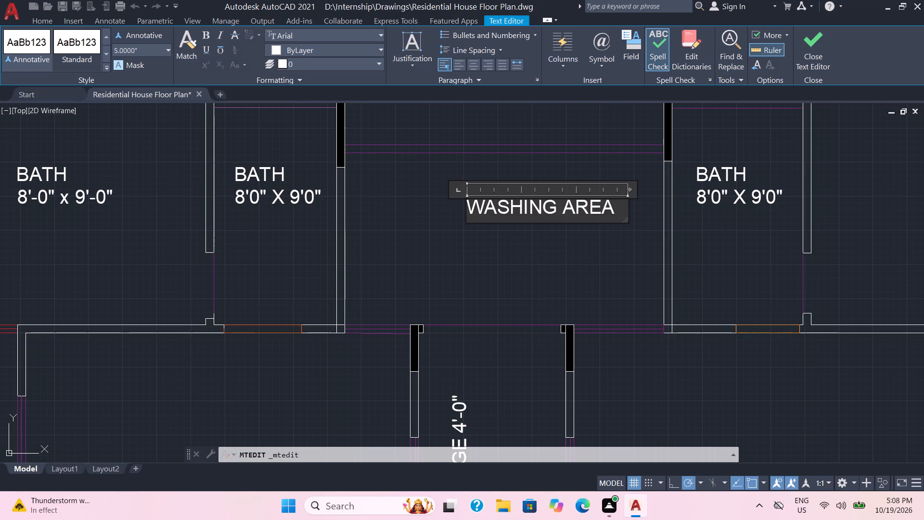
key(Return)
key(6)
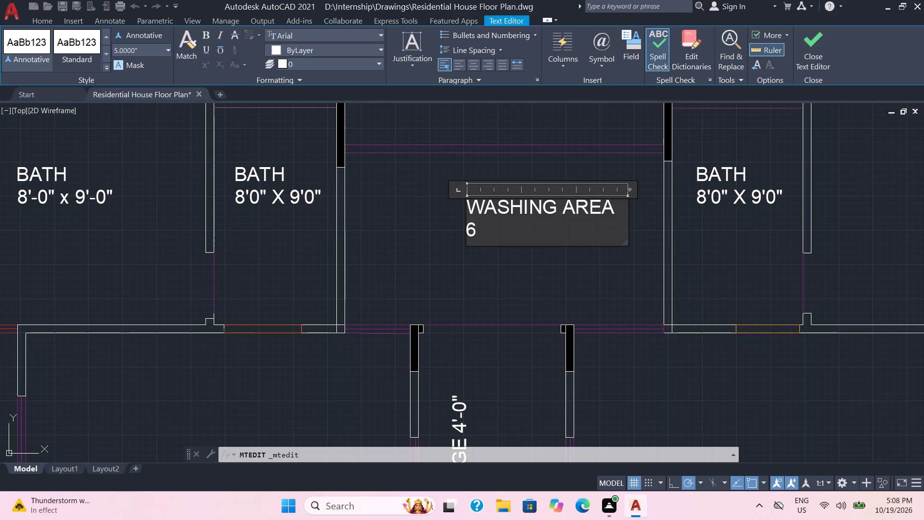
text('-0)
text(" WIDE)
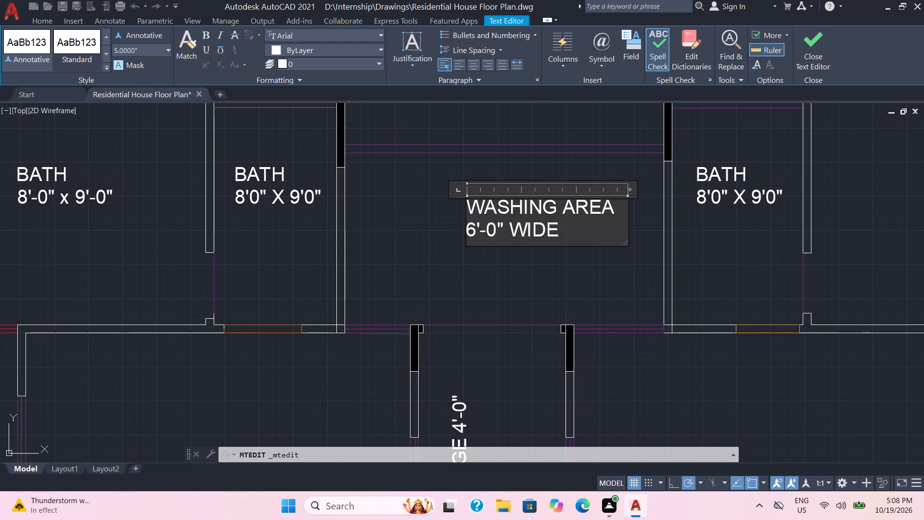
click(387, 229)
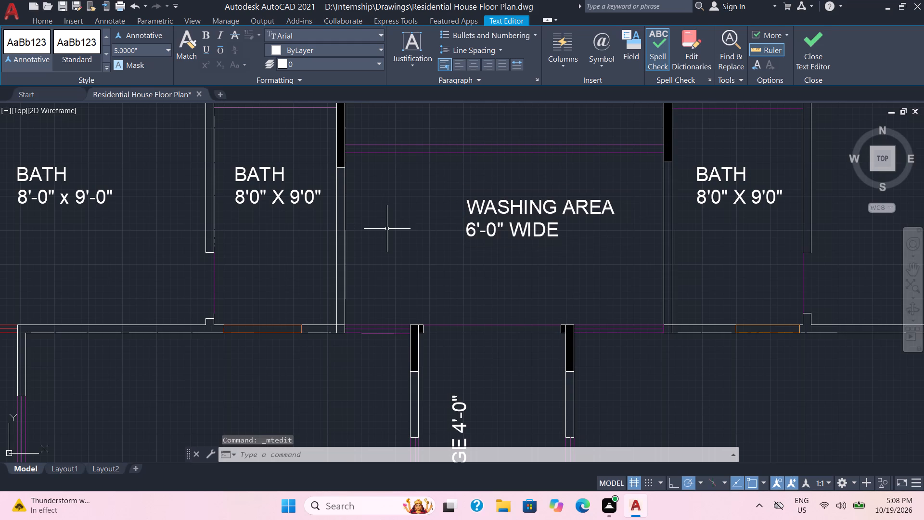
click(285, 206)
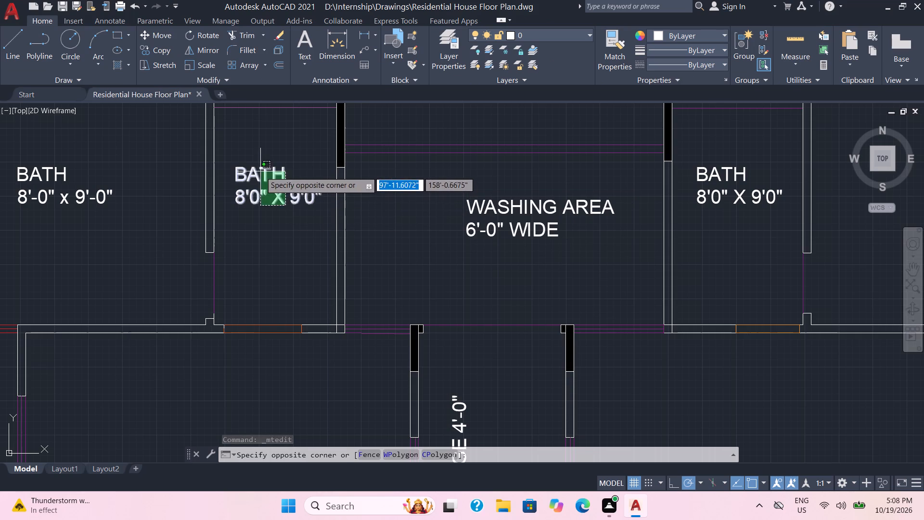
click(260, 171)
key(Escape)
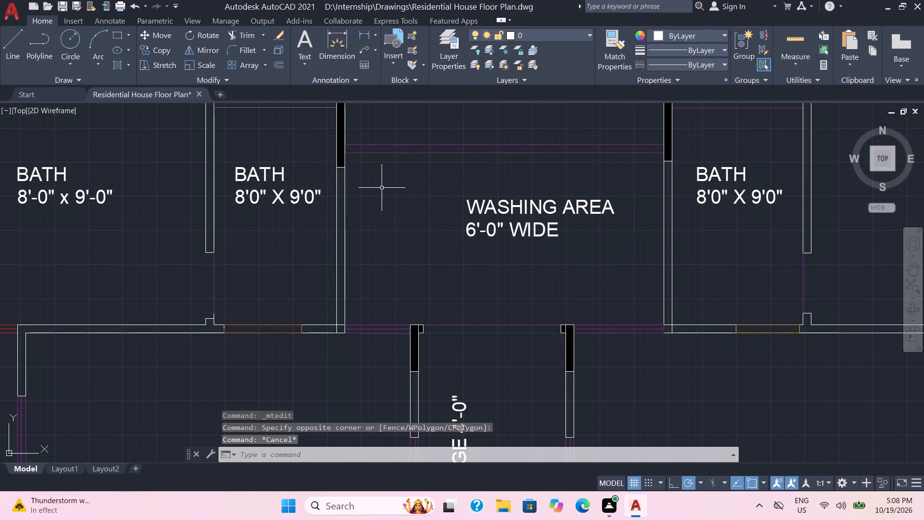
Delete the BATH labels from the two narrow rooms flanking the washing area.
click(279, 206)
click(261, 170)
key(Delete)
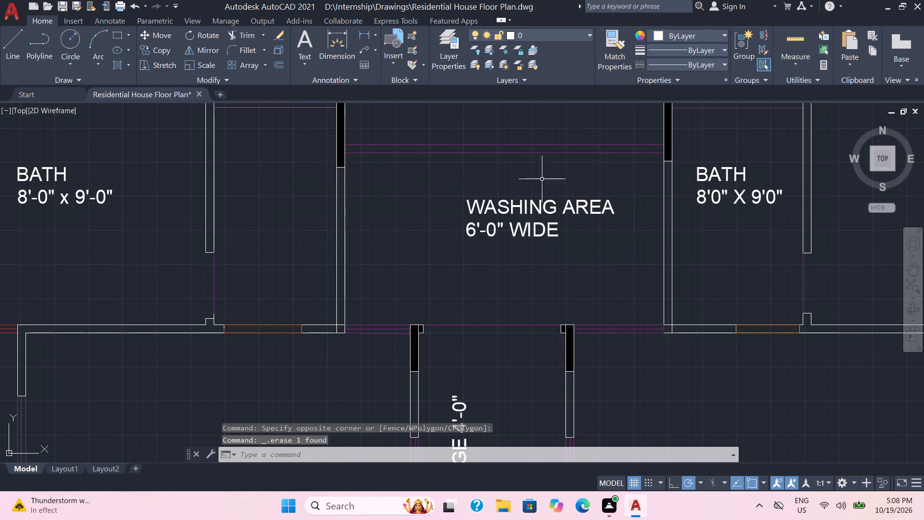
click(752, 215)
click(689, 169)
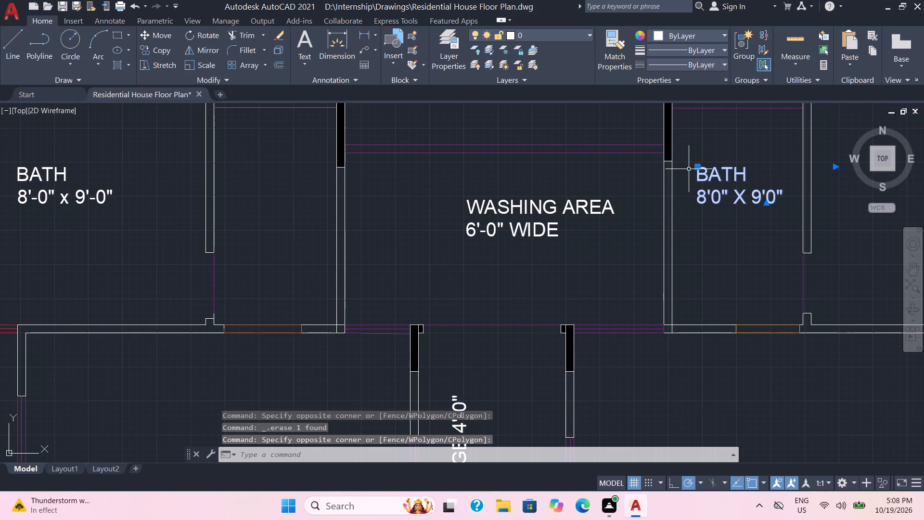
key(Delete)
Copy the DRESS 4' x 5' label from beside the drawing room into the two narrow rooms flanking the washing area.
scroll(777, 283, down, 2)
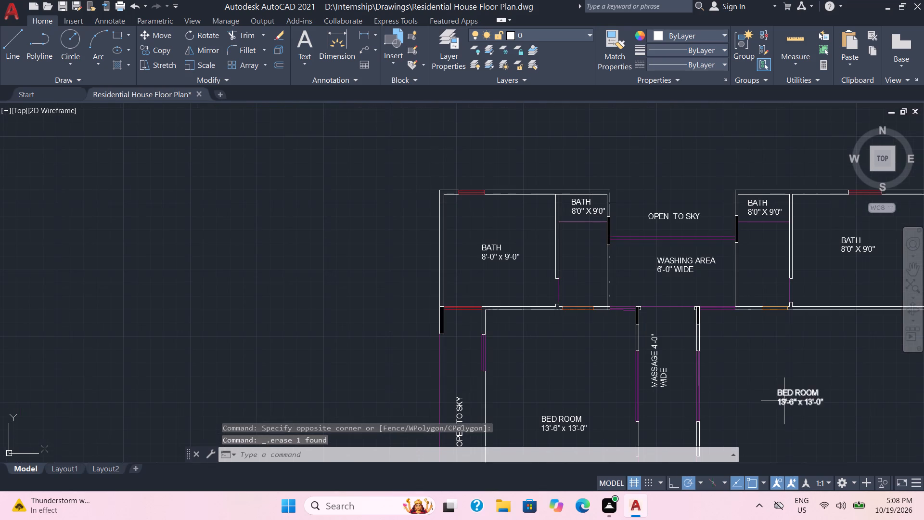
middle_drag(803, 377, 797, 368)
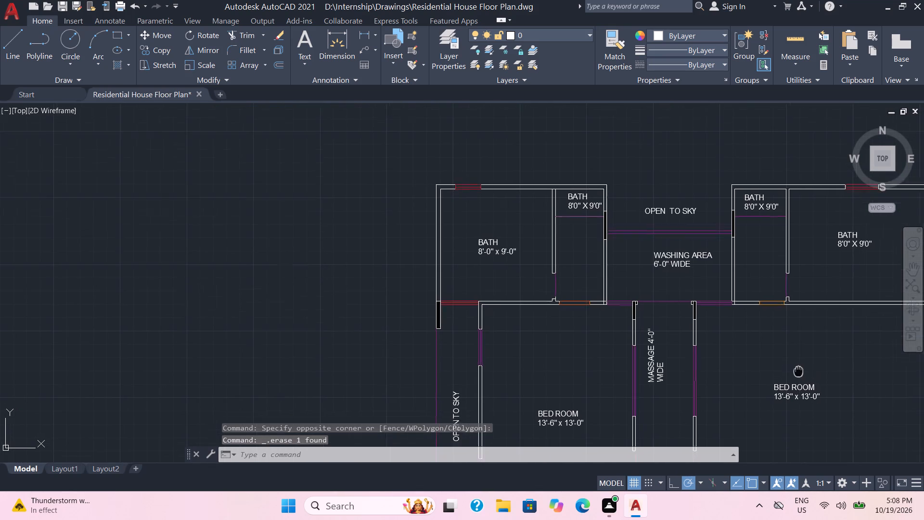
middle_drag(797, 368, 565, 263)
middle_drag(645, 405, 644, 391)
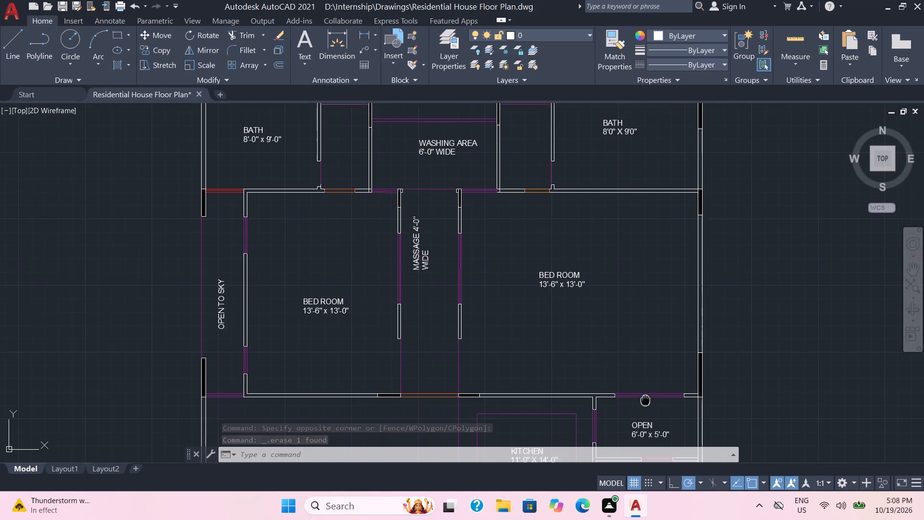
middle_drag(644, 391, 629, 248)
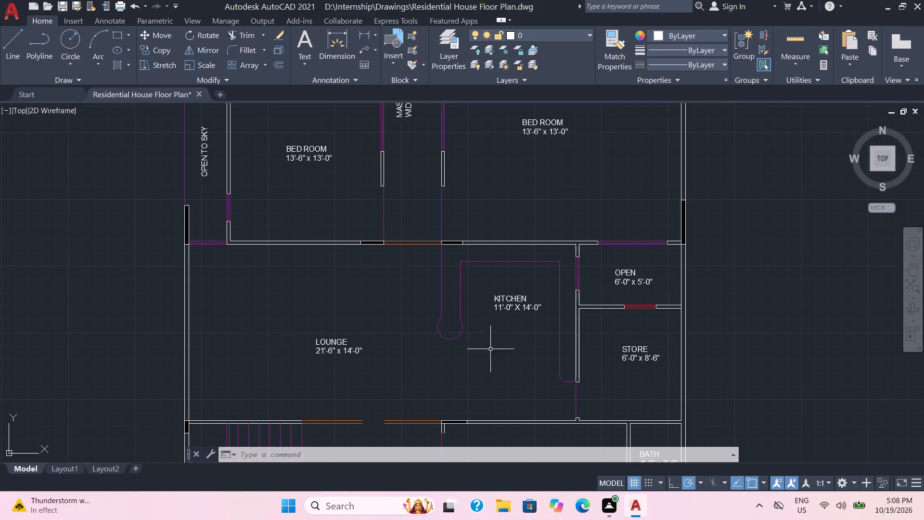
middle_drag(515, 369, 528, 228)
middle_drag(624, 335, 623, 324)
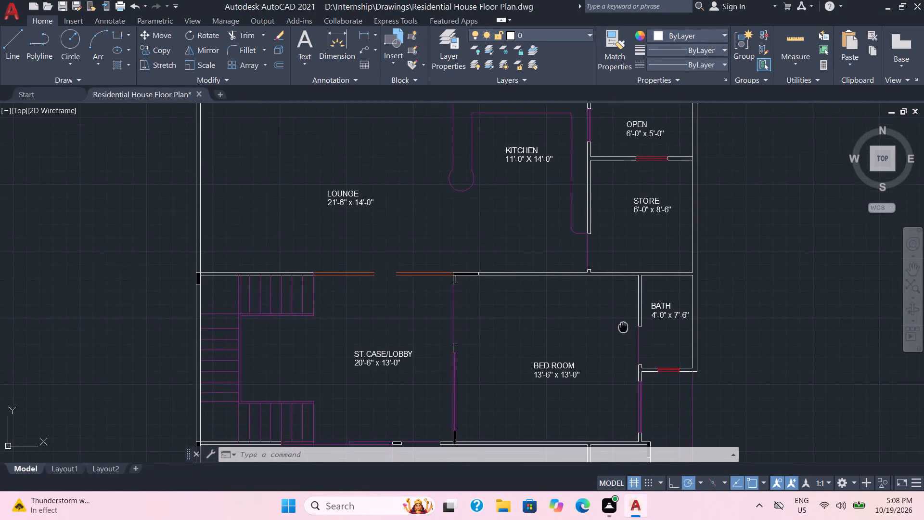
middle_drag(623, 324, 617, 154)
click(629, 326)
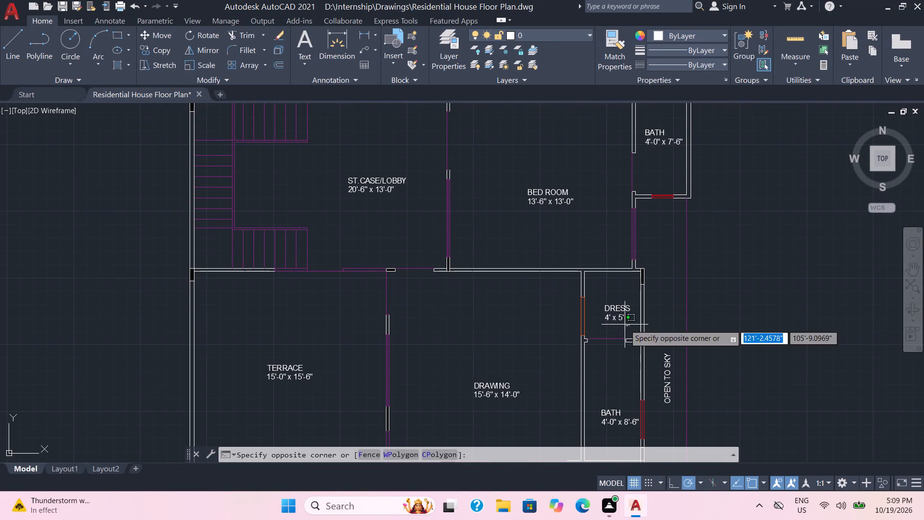
click(601, 293)
key(c)
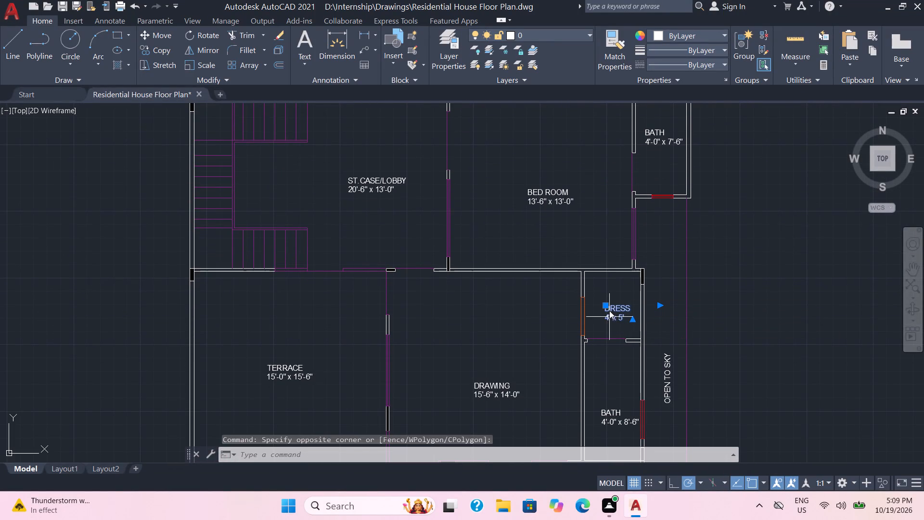
key(o)
key(Return)
click(615, 311)
scroll(523, 197, down, 4)
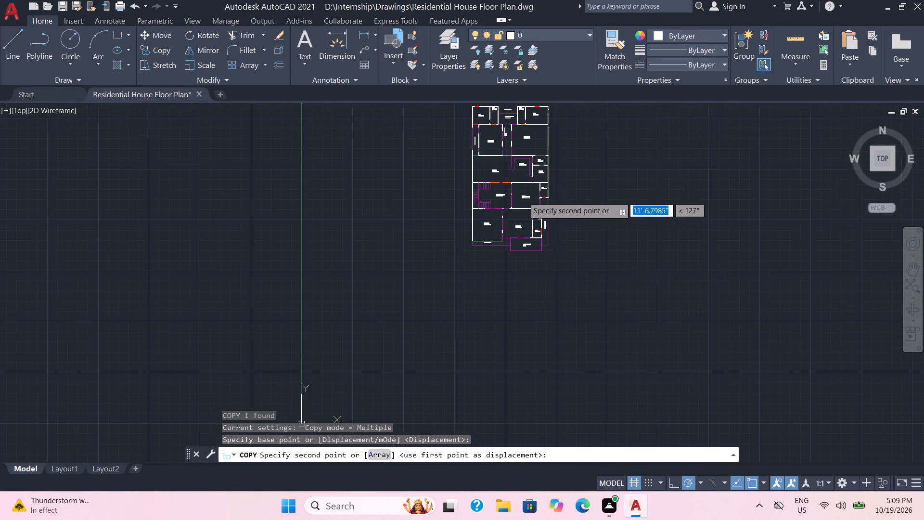
scroll(518, 140, up, 1)
middle_drag(518, 140, 553, 362)
scroll(524, 304, up, 1)
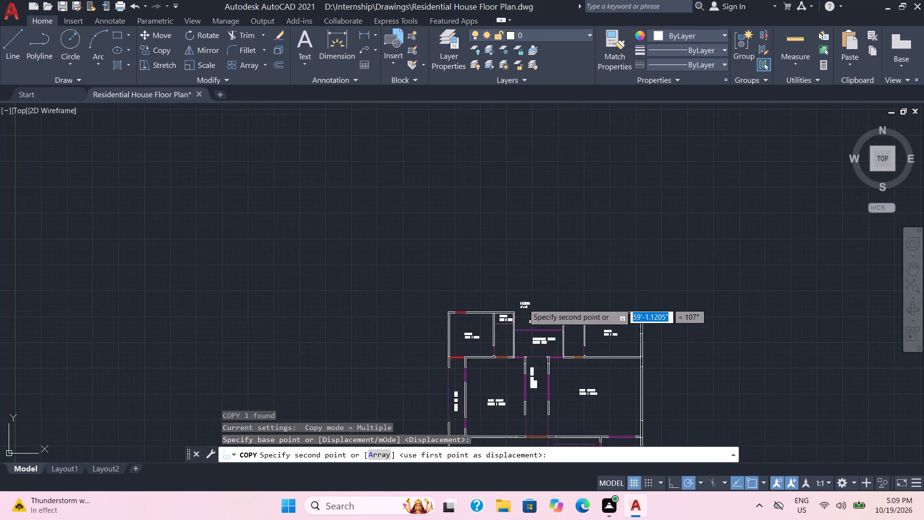
scroll(523, 303, up, 3)
middle_drag(463, 408, 462, 312)
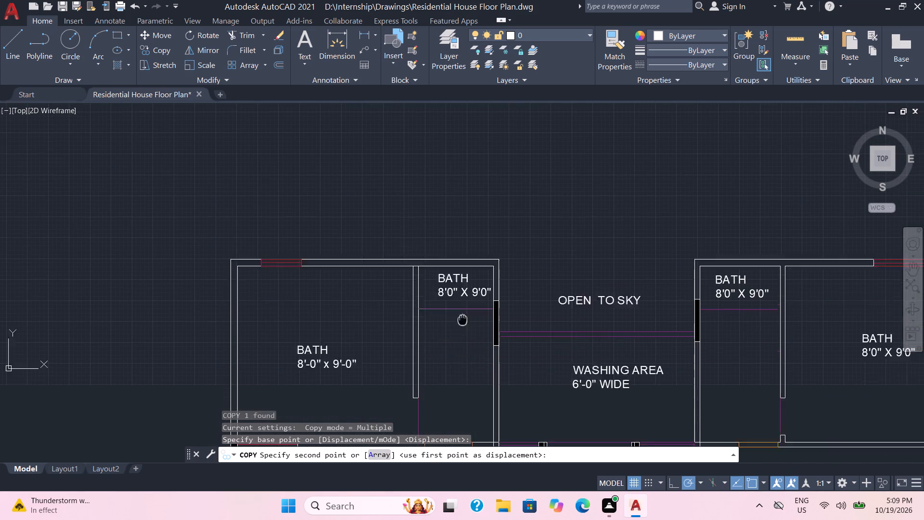
middle_drag(462, 312, 462, 206)
click(455, 243)
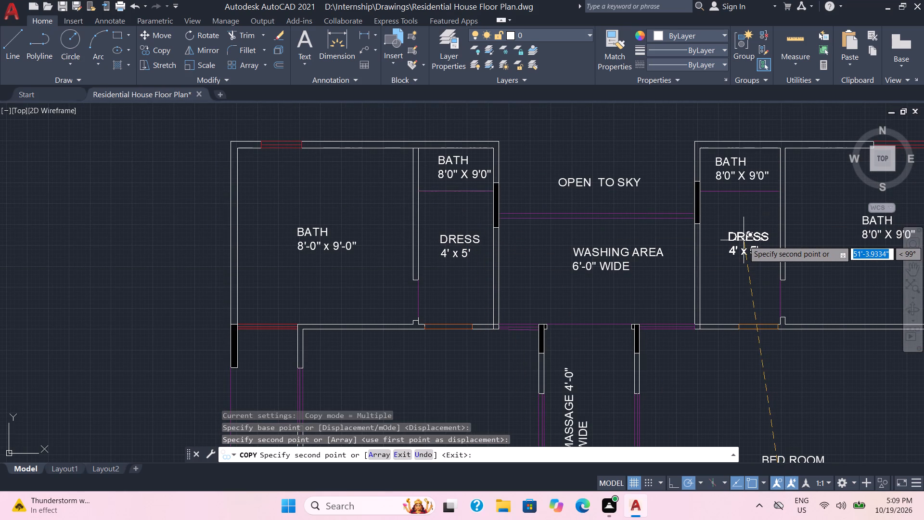
click(744, 240)
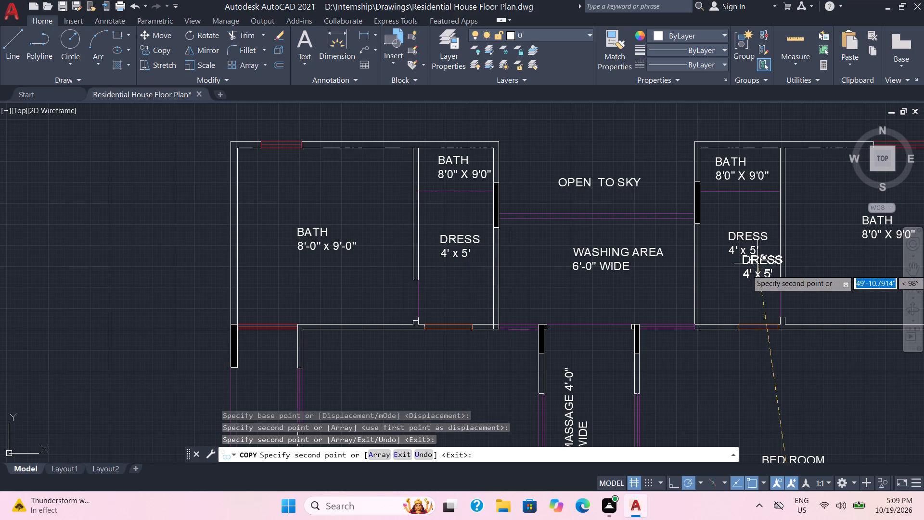
scroll(751, 291, down, 1)
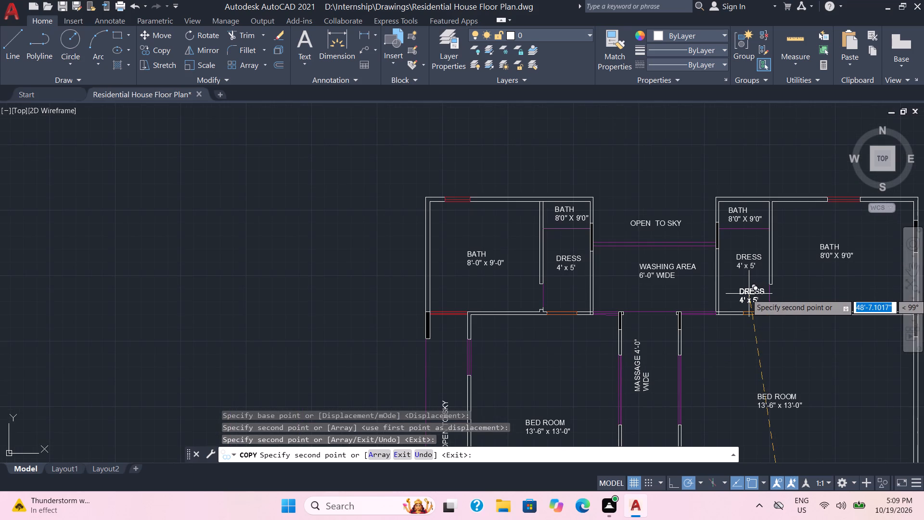
key(Escape)
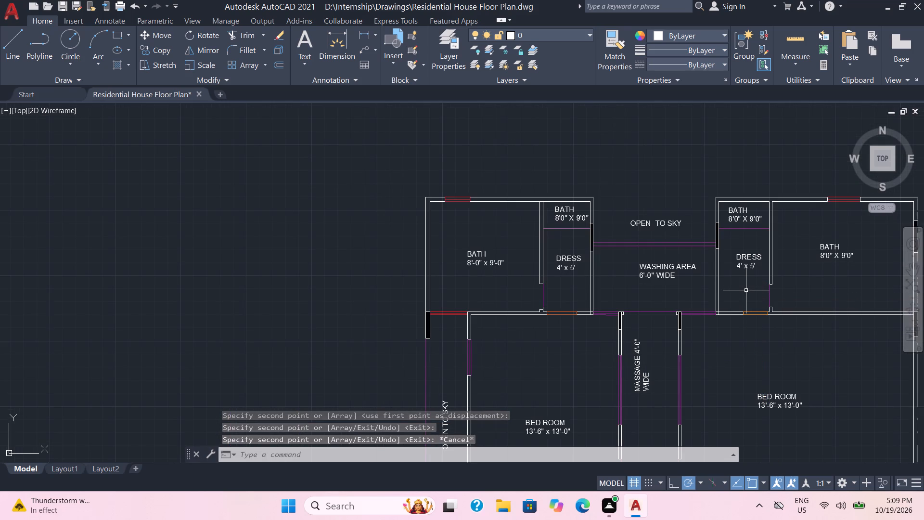
Replace the whole BATH 8'0" X 9'0" label in the narrow room east of the washing area with W.R.
scroll(792, 280, up, 2)
scroll(792, 280, down, 1)
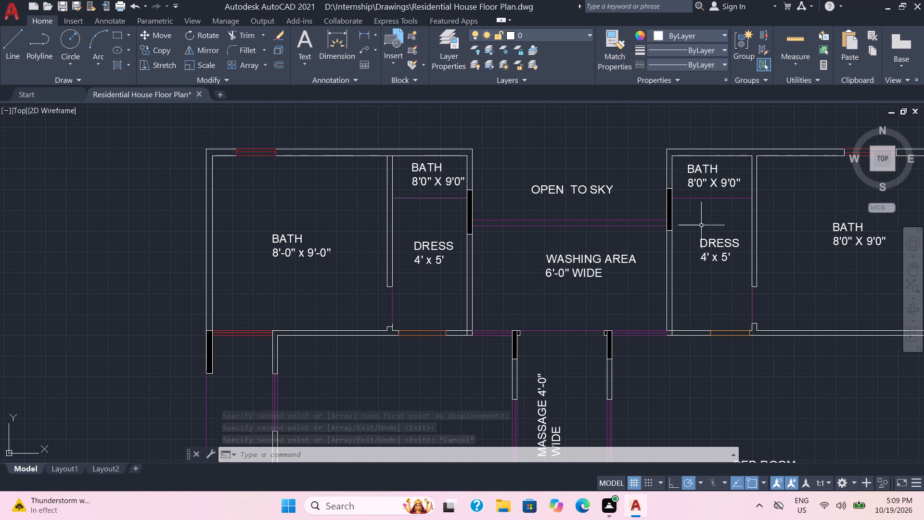
double_click(708, 177)
double_click(714, 182)
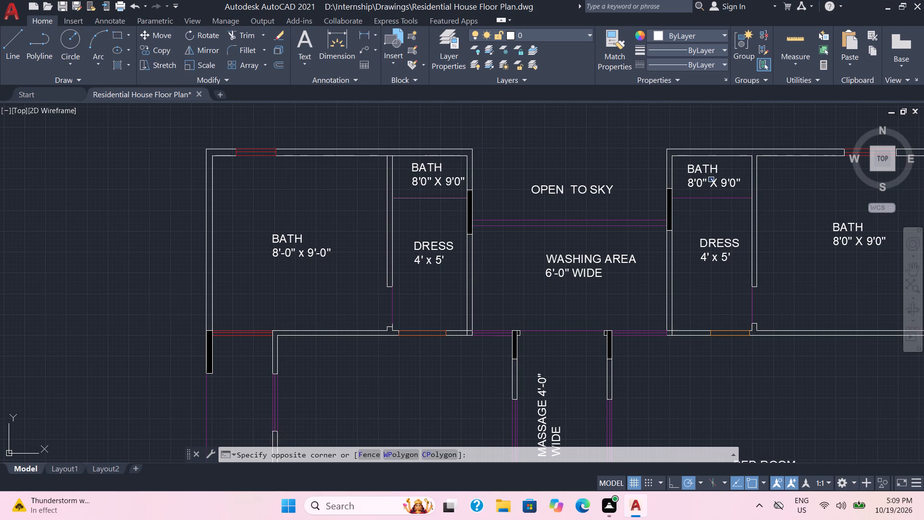
scroll(722, 182, up, 2)
double_click(719, 182)
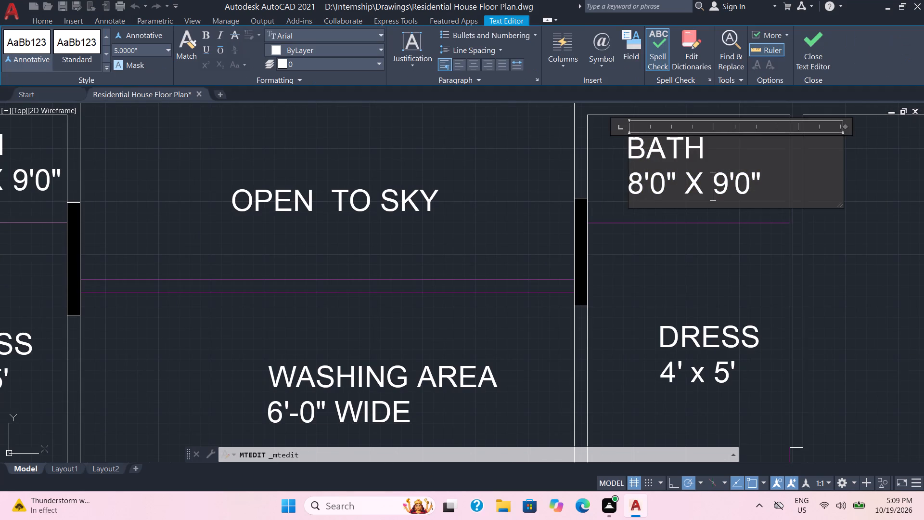
click(766, 186)
key(BackSpace)
key(BackSpace)
key(BackSpace)
key(BackSpace)
key(BackSpace)
key(BackSpace)
key(BackSpace)
key(BackSpace)
key(BackSpace)
key(BackSpace)
key(BackSpace)
key(BackSpace)
key(BackSpace)
key(BackSpace)
key(BackSpace)
key(BackSpace)
key(BackSpace)
key(BackSpace)
key(BackSpace)
key(BackSpace)
text(WR)
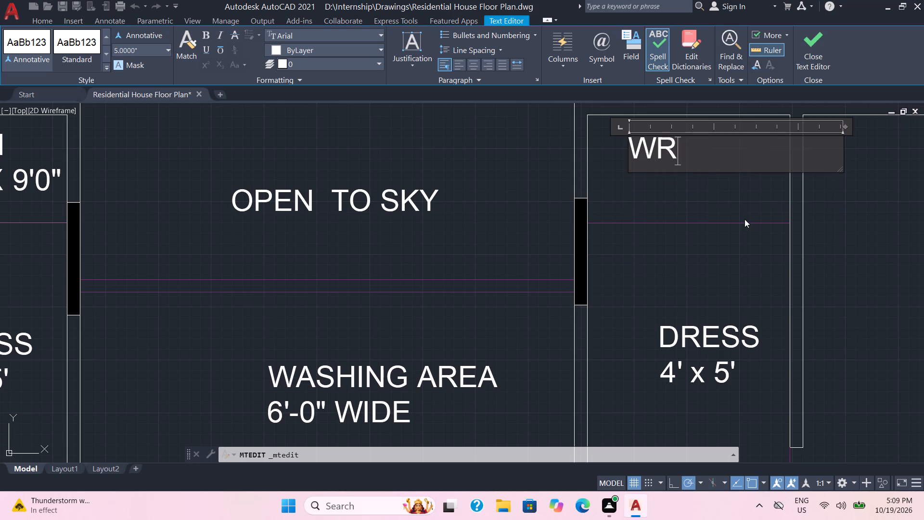
key(Left)
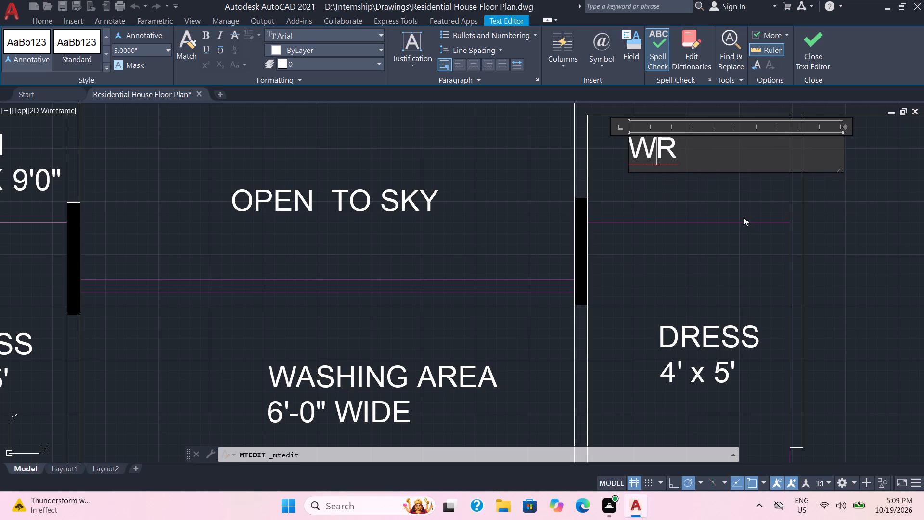
key(period)
click(741, 214)
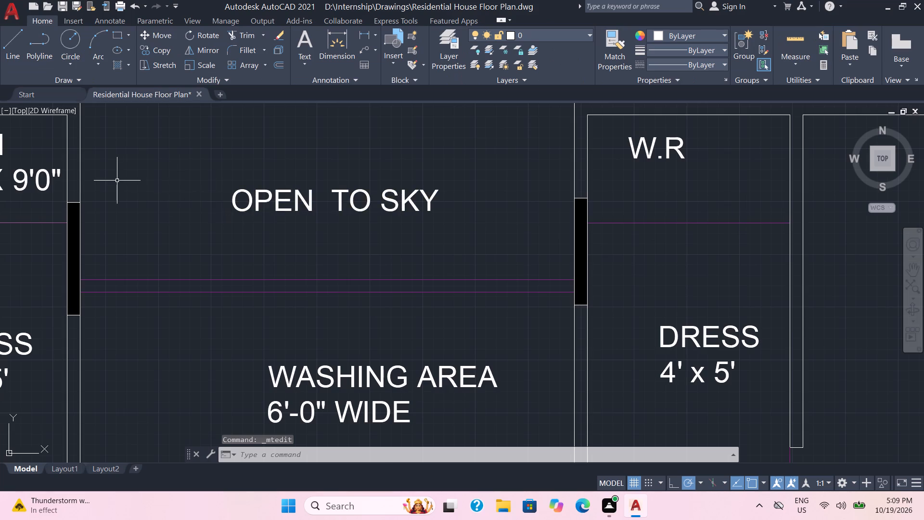
Replace the whole BATH 8'0" X 9'0" label in the narrow room west of the washing area with W.R.
scroll(116, 180, down, 2)
click(61, 186)
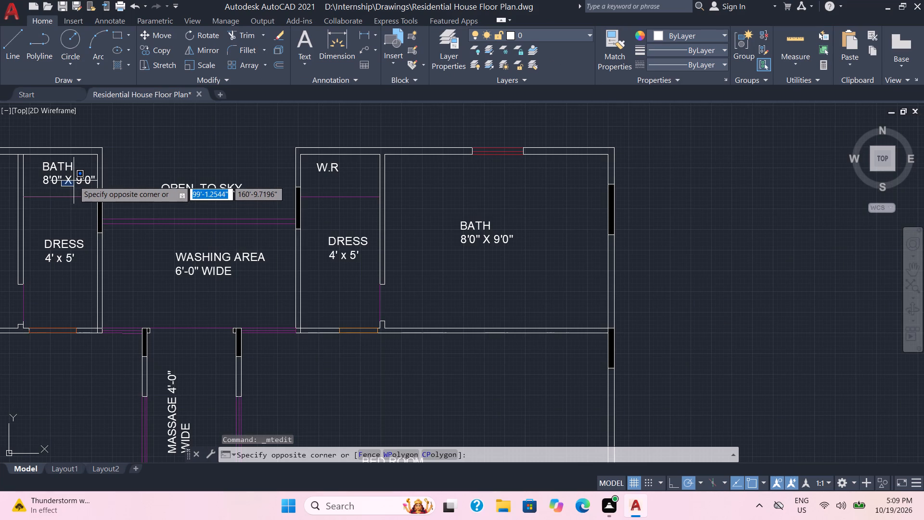
scroll(74, 181, up, 2)
middle_drag(74, 181, 255, 218)
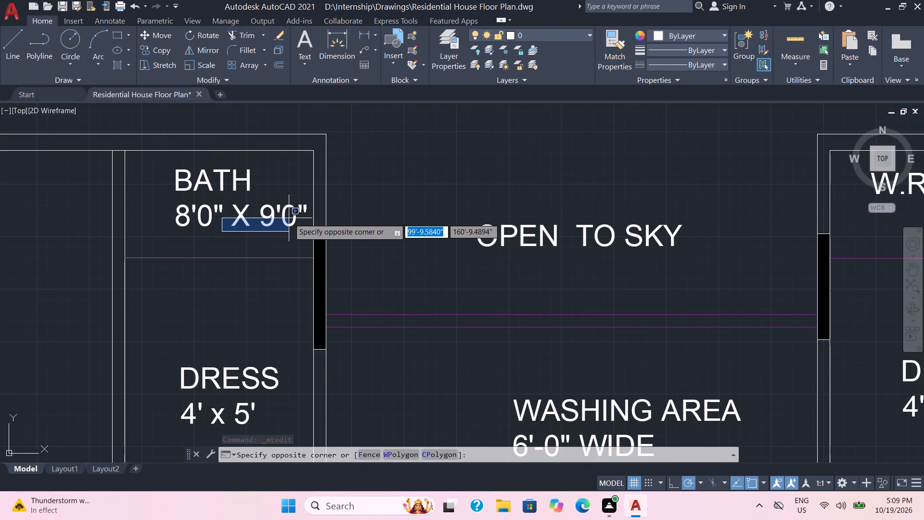
key(Escape)
double_click(289, 218)
double_click(289, 218)
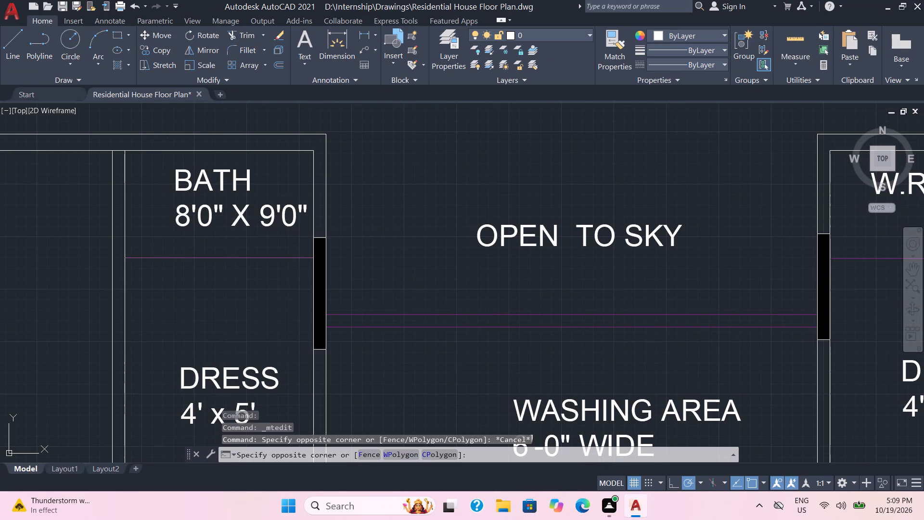
double_click(284, 218)
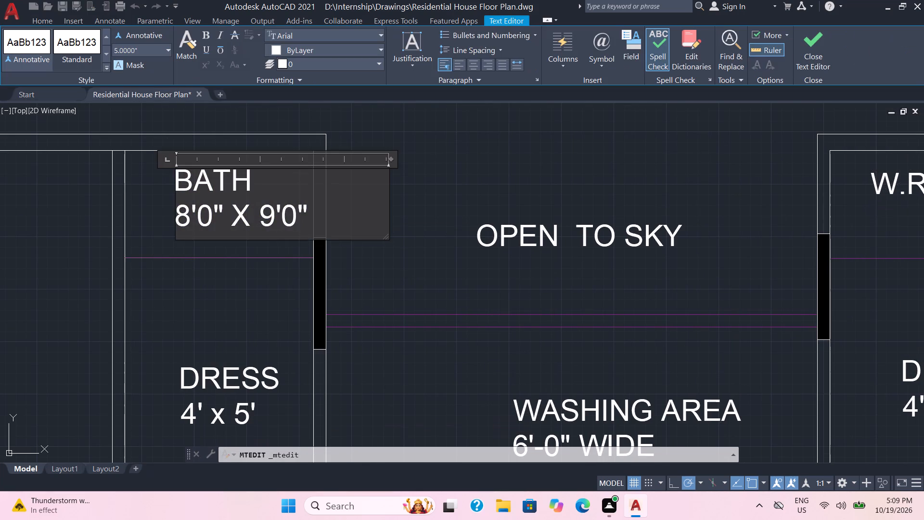
click(307, 215)
drag(307, 215, 295, 212)
drag(295, 212, 178, 165)
key(BackSpace)
text(W.R)
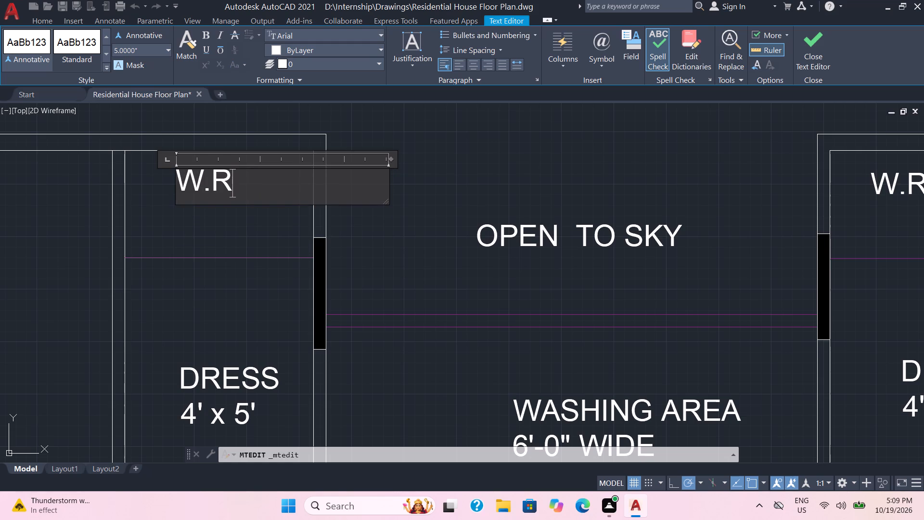
click(184, 240)
Delete the BATH 8'0" X 9'0" label from the large north-east room.
scroll(649, 202, down, 2)
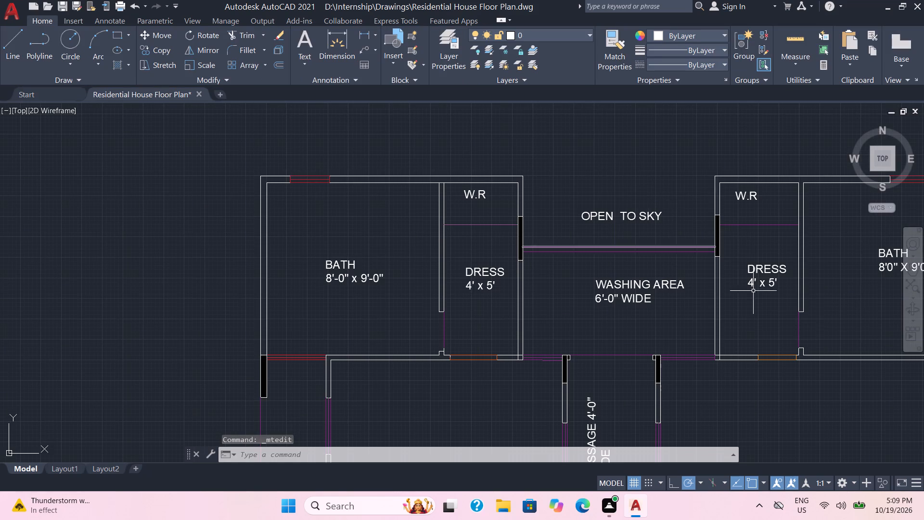
middle_drag(819, 303, 351, 300)
scroll(377, 294, up, 2)
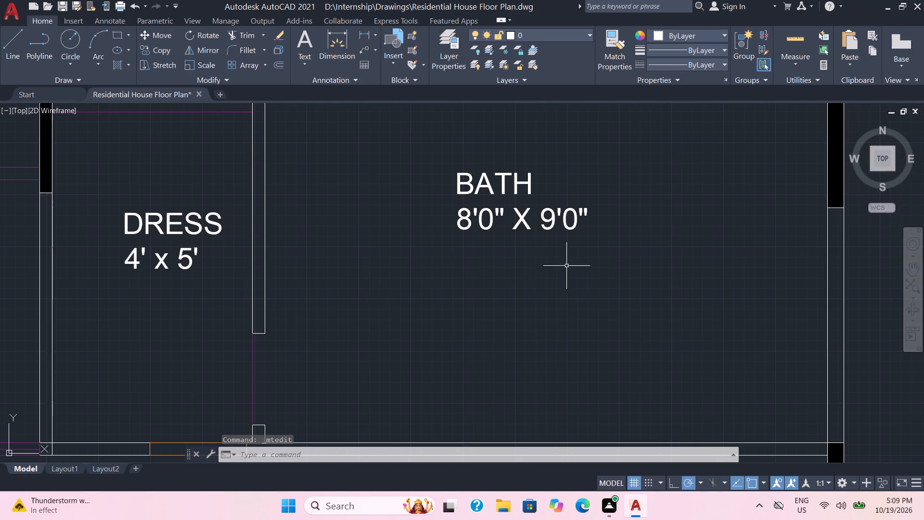
click(586, 244)
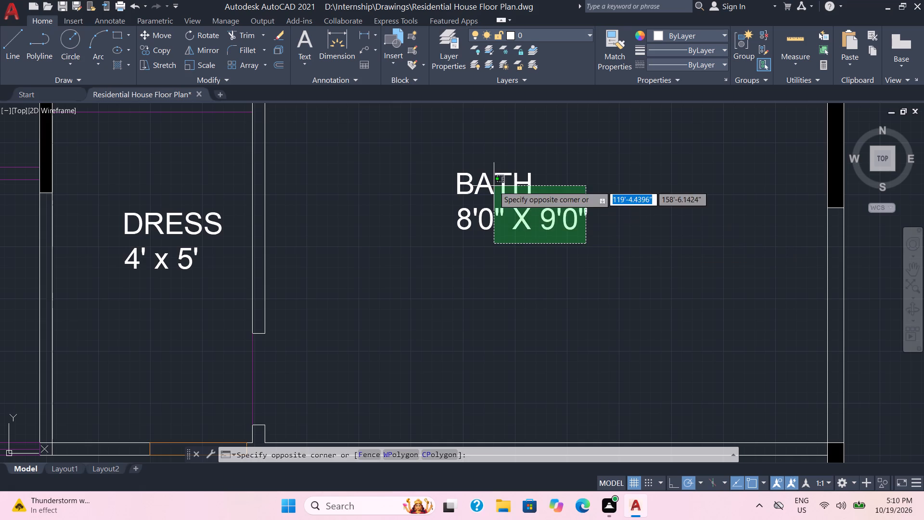
click(463, 169)
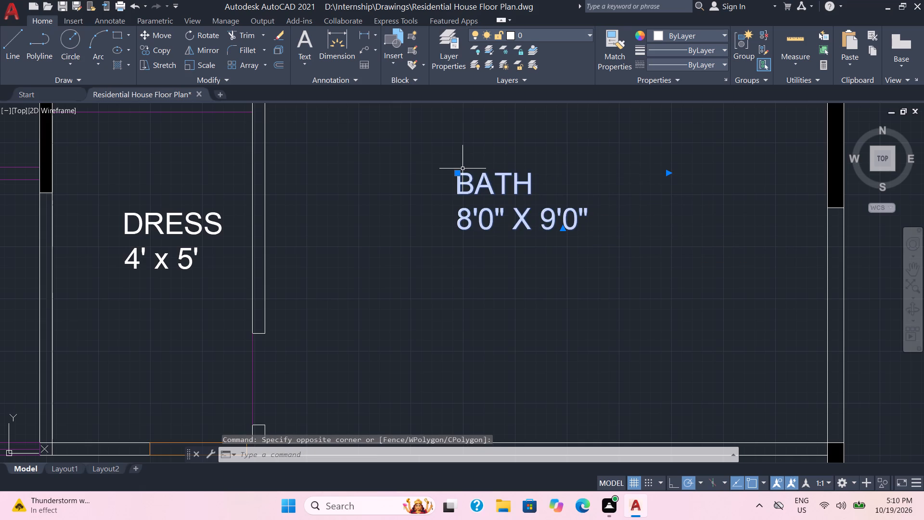
key(Delete)
Copy the BATH 8'-0" x 9'-0" label from the north-west room into the north-east room.
scroll(462, 168, down, 3)
click(152, 205)
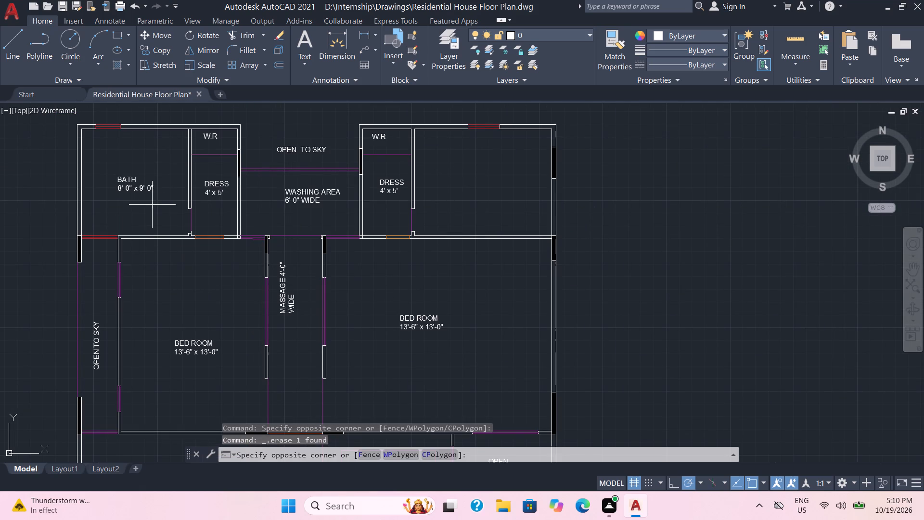
click(117, 169)
text(CO)
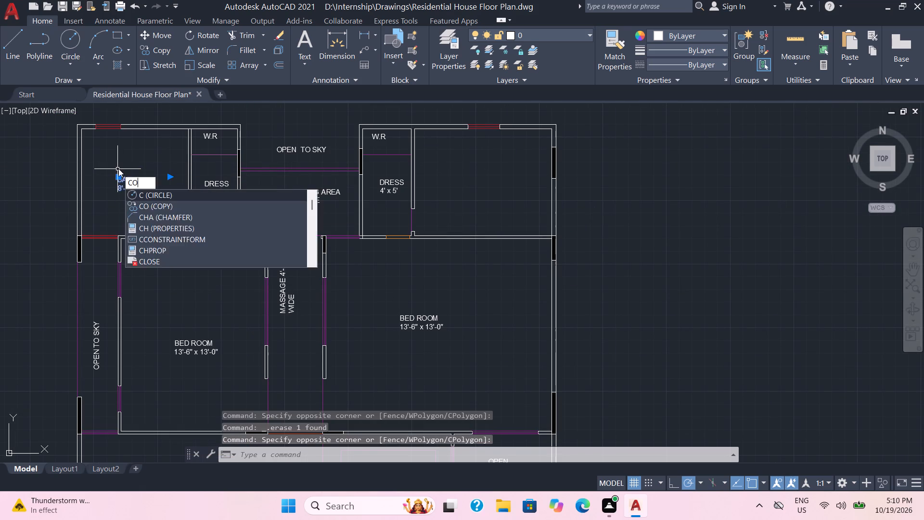
key(Return)
click(128, 187)
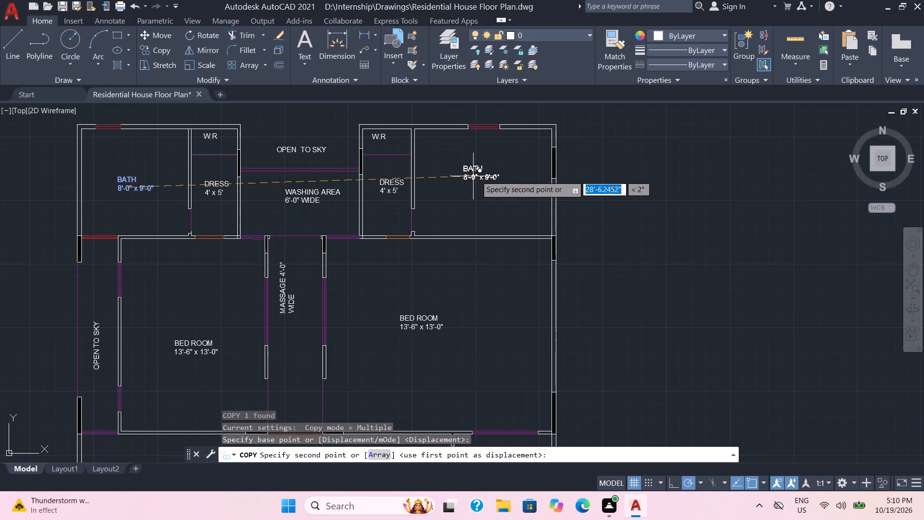
click(475, 186)
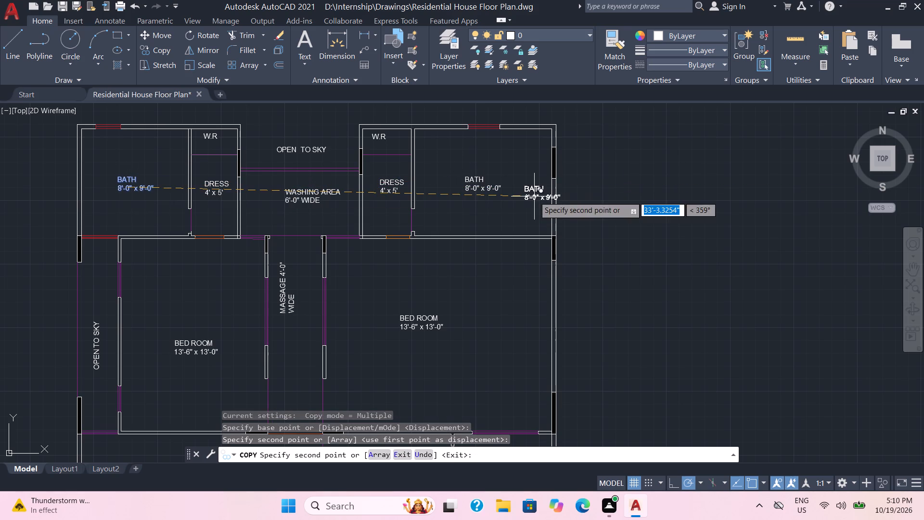
key(Escape)
Save the floor plan drawing.
scroll(542, 218, down, 2)
middle_drag(667, 370, 591, 241)
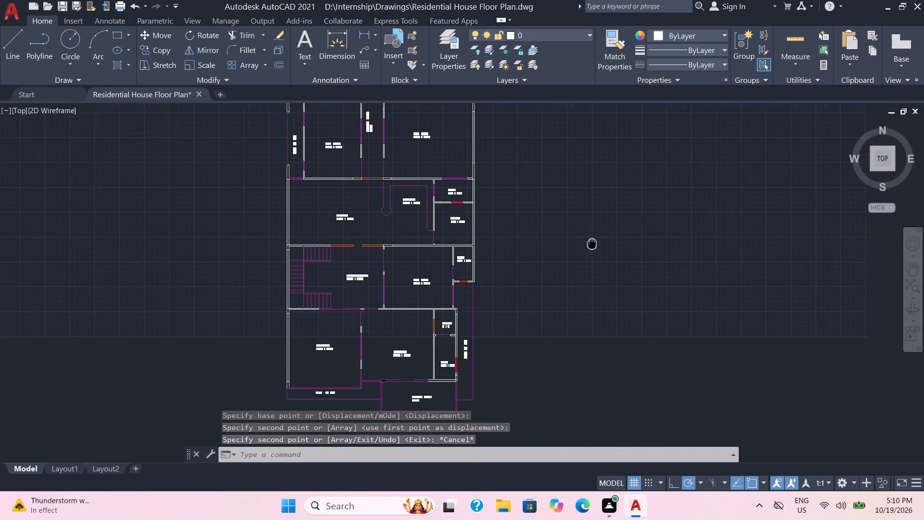
middle_drag(591, 241, 585, 232)
key(ctrl+s)
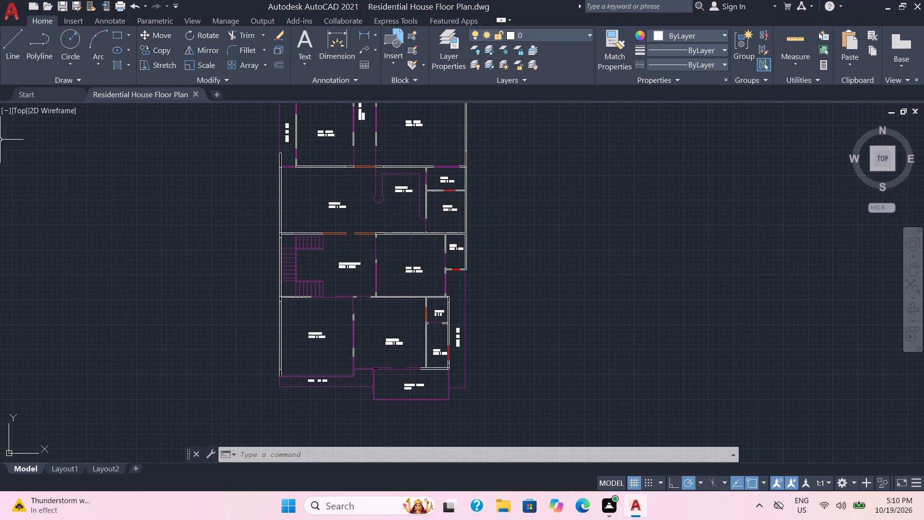
Draw a U-shaped walking line in colour 147,39,143 along the middle of the staircase's three flights, with end legs about 8'-0" and 7'-7" long.
click(2, 39)
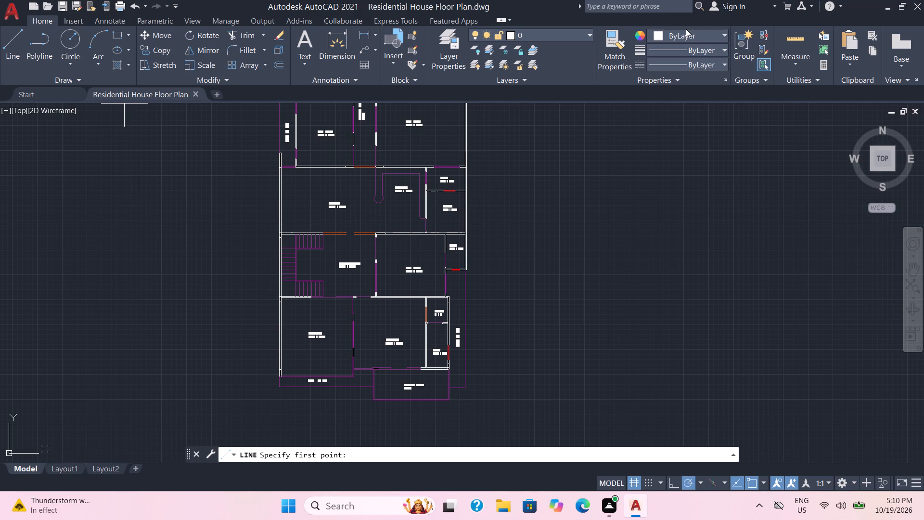
click(688, 34)
click(705, 94)
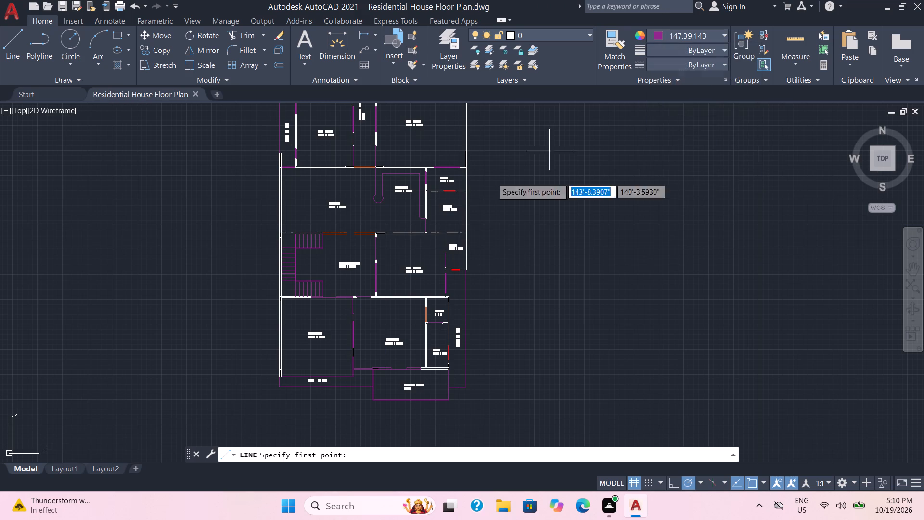
scroll(419, 230, up, 2)
middle_drag(261, 253, 487, 110)
scroll(436, 273, up, 1)
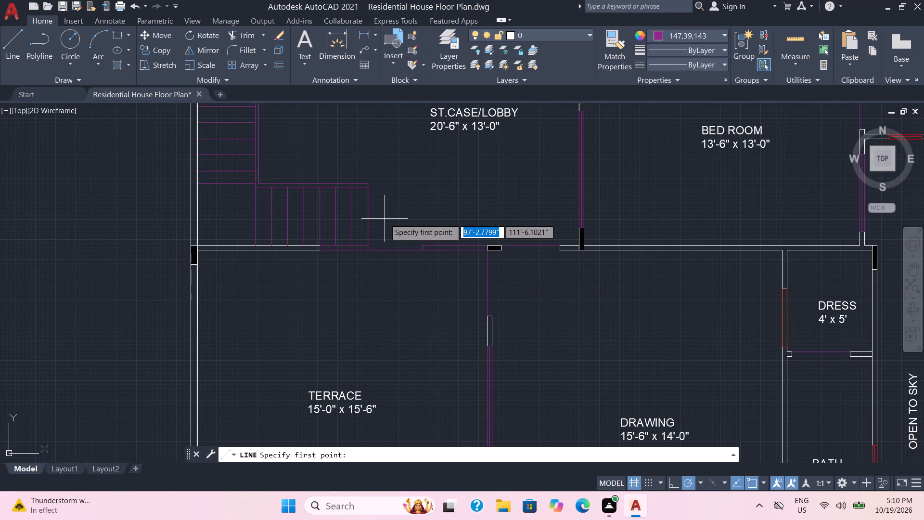
click(385, 219)
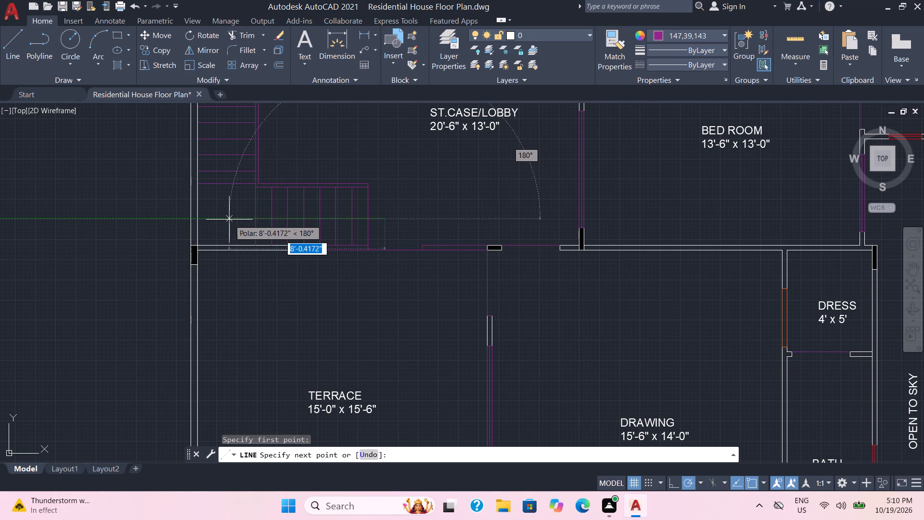
click(229, 220)
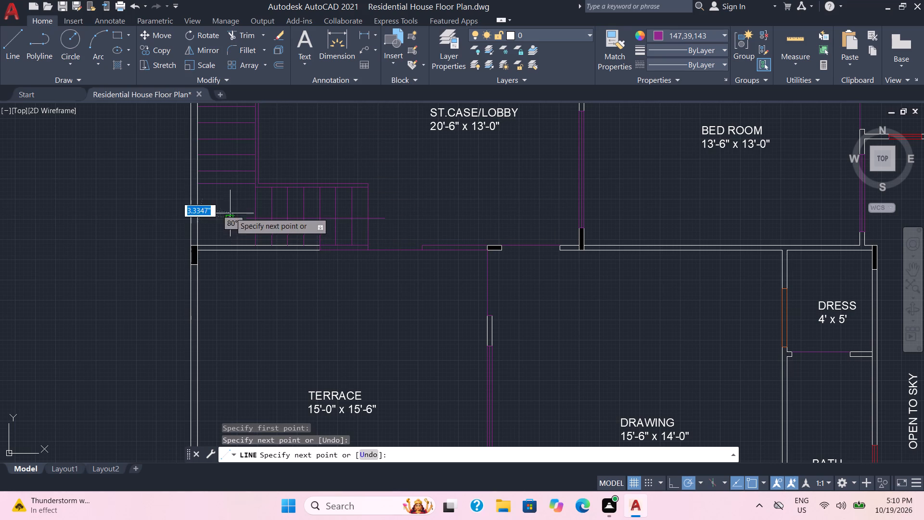
click(231, 154)
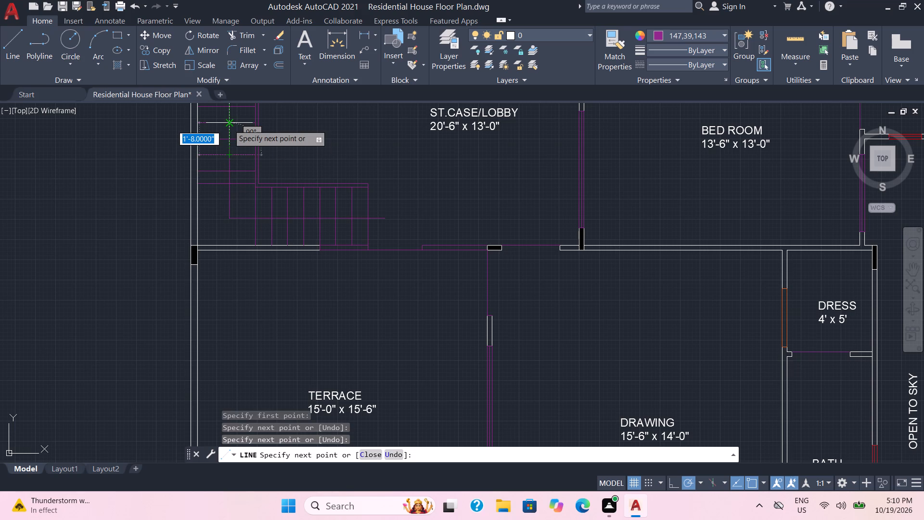
click(229, 124)
middle_drag(229, 124, 230, 124)
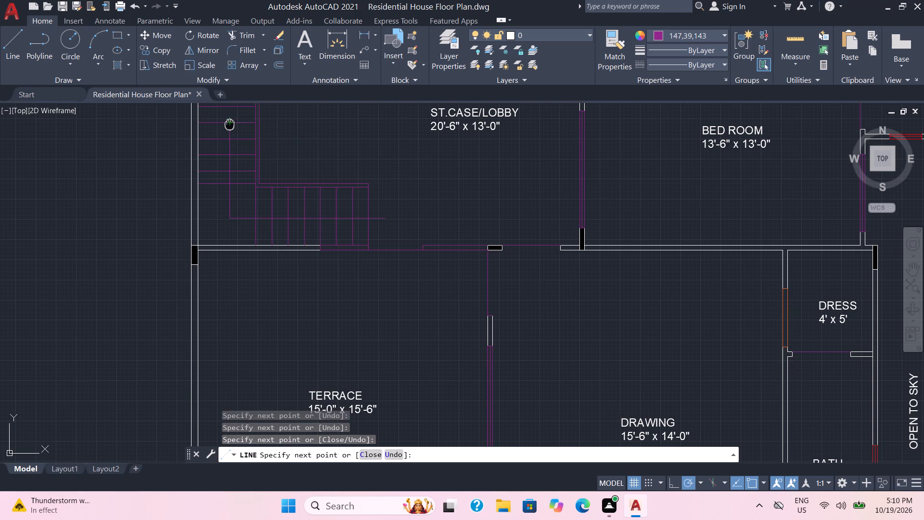
middle_drag(230, 124, 259, 302)
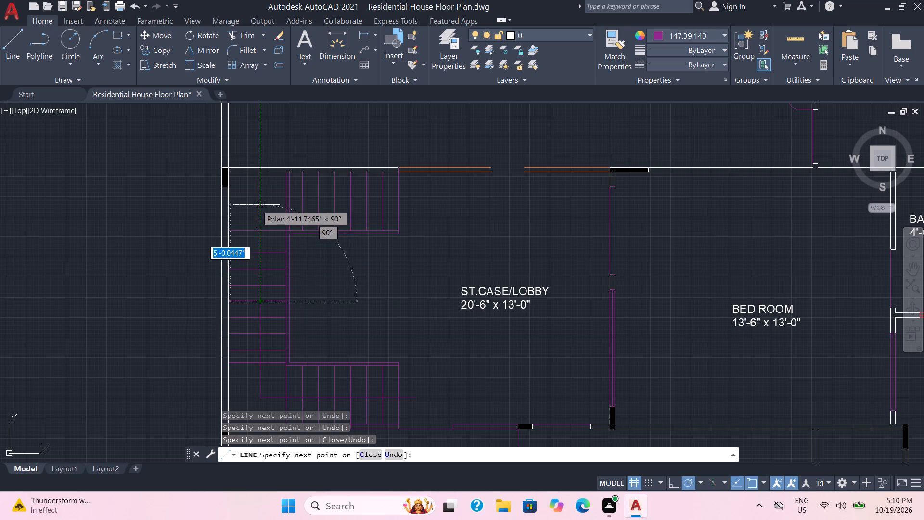
click(257, 202)
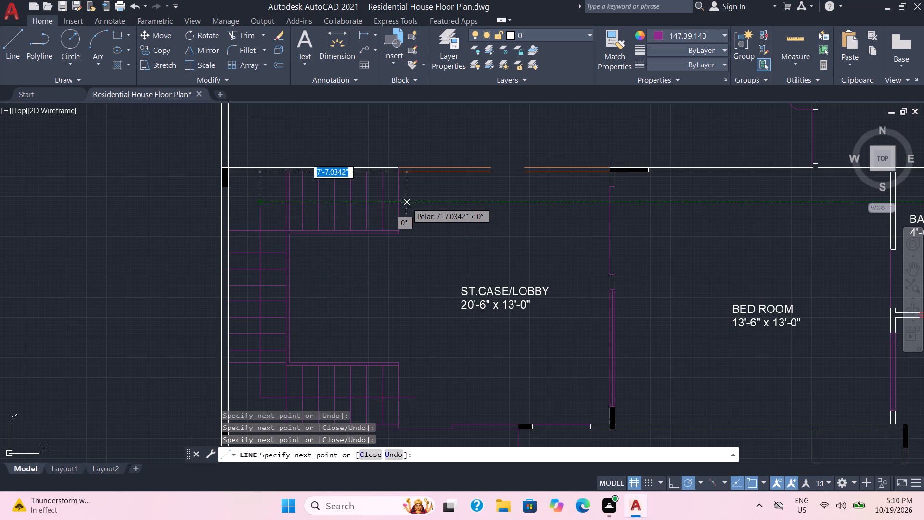
click(407, 201)
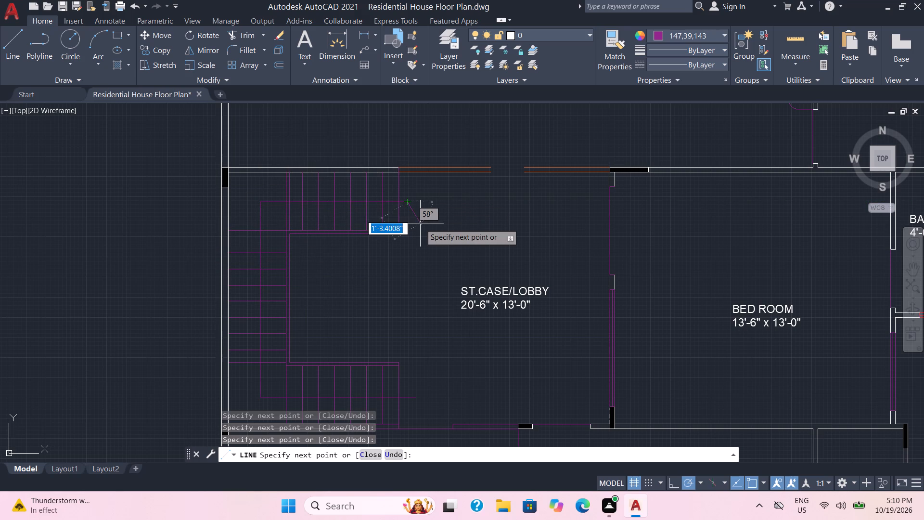
key(Escape)
Trim the walking line's overhang past the north flight and cut out its middle part across four treads of the west flight.
text(TR)
key(Return)
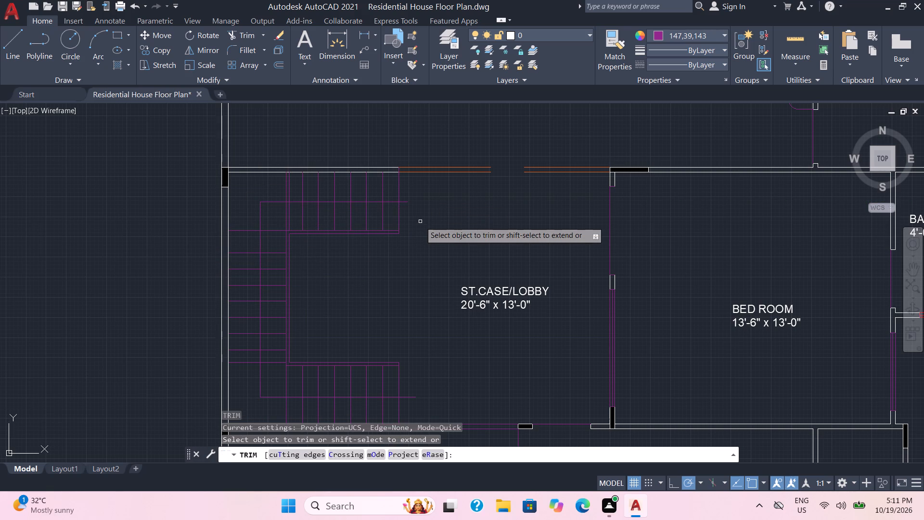
click(407, 203)
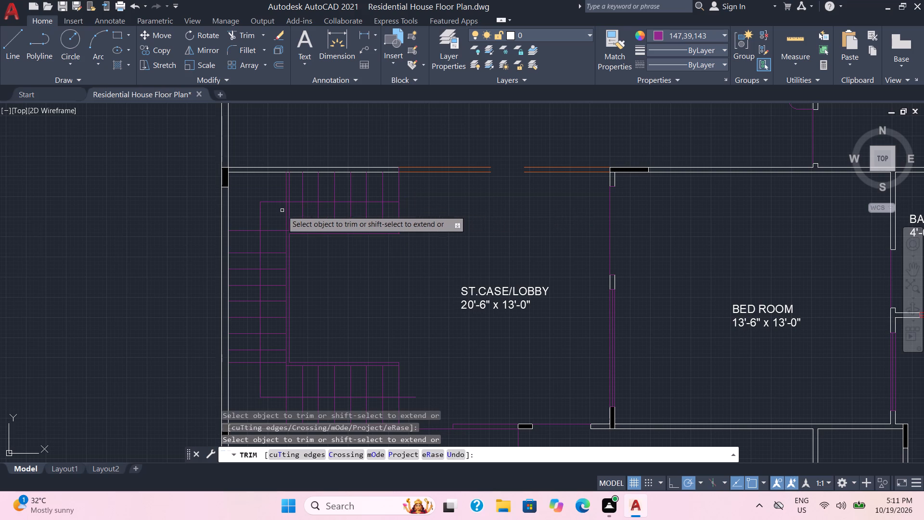
middle_drag(276, 212, 277, 183)
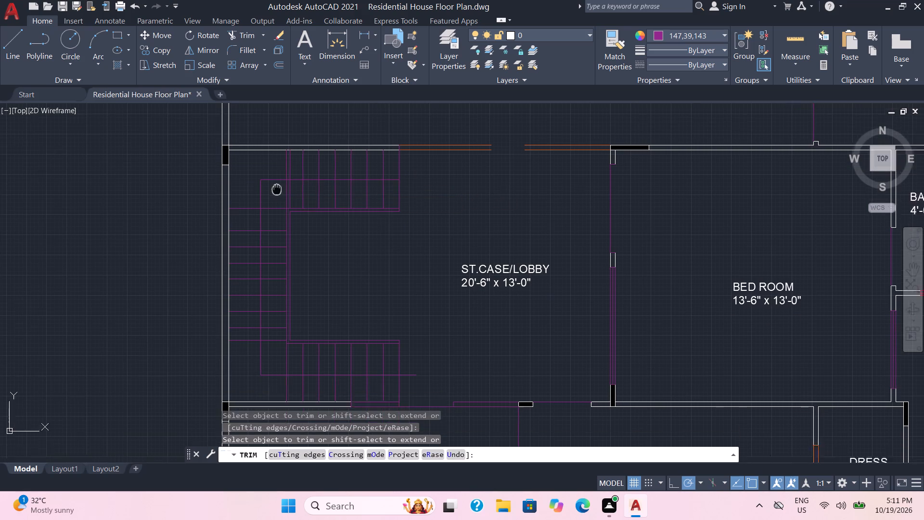
middle_drag(277, 183, 281, 132)
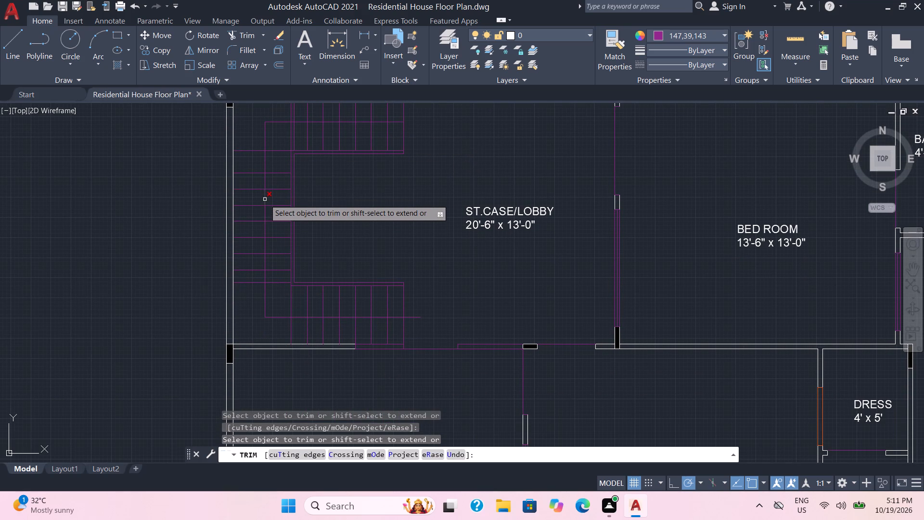
click(265, 199)
click(264, 217)
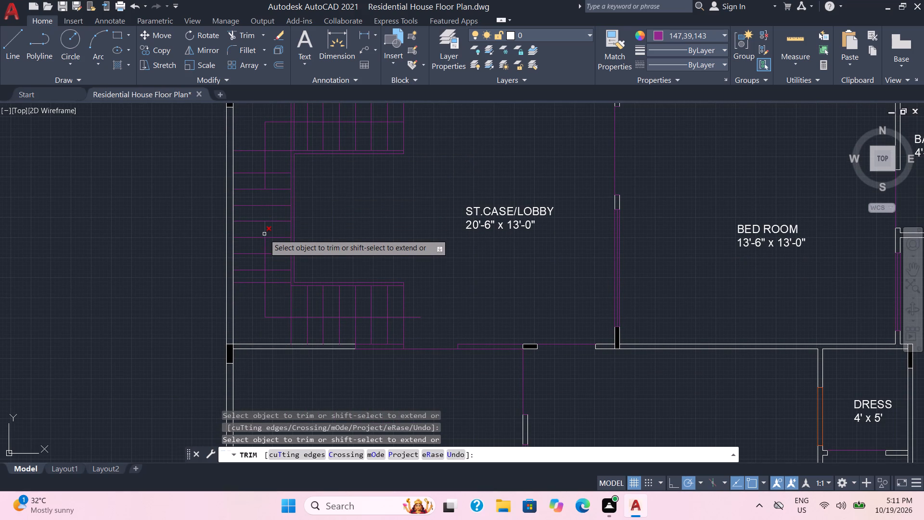
click(266, 231)
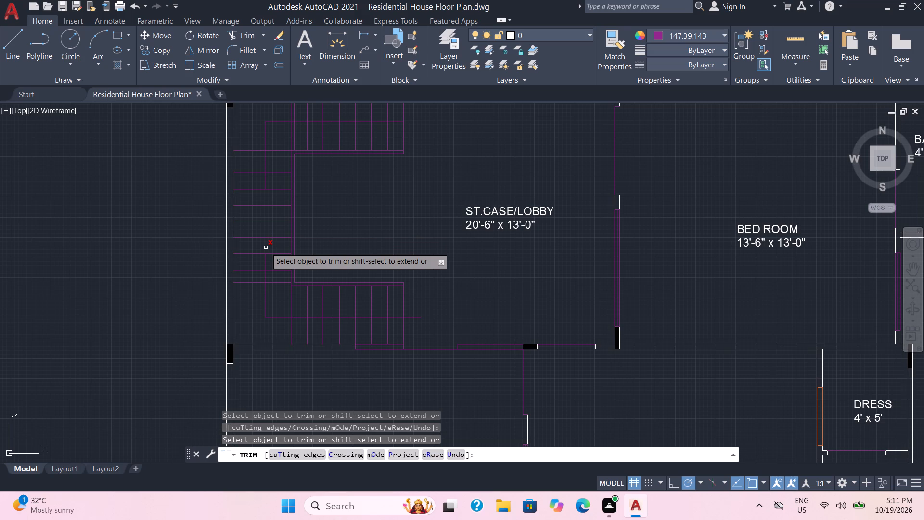
click(266, 248)
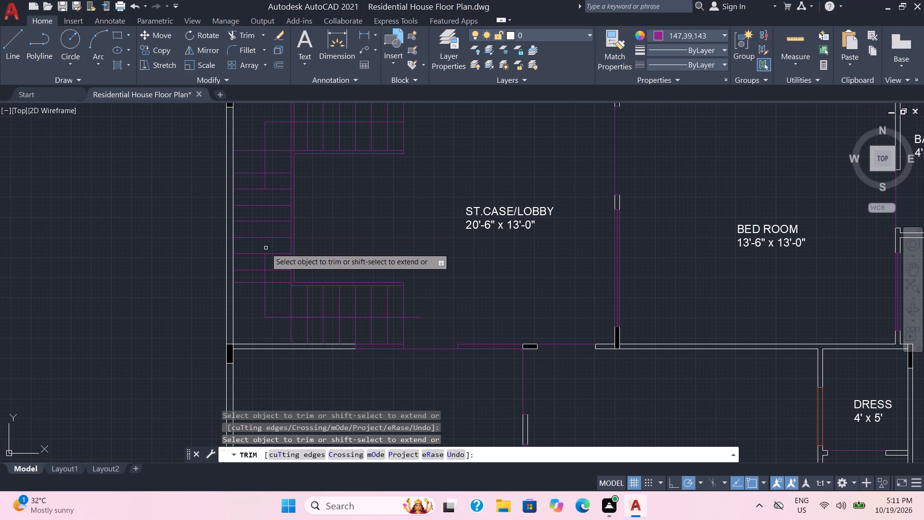
Extend the south flight's tread-side edge line west to the outer wall and trim the parallel line just north of it across the west flight.
shift+click(301, 287)
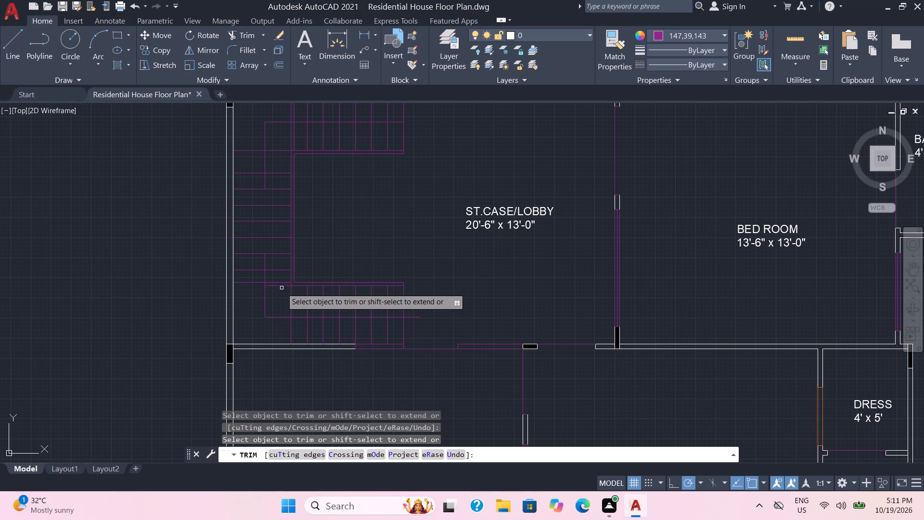
shift+click(282, 285)
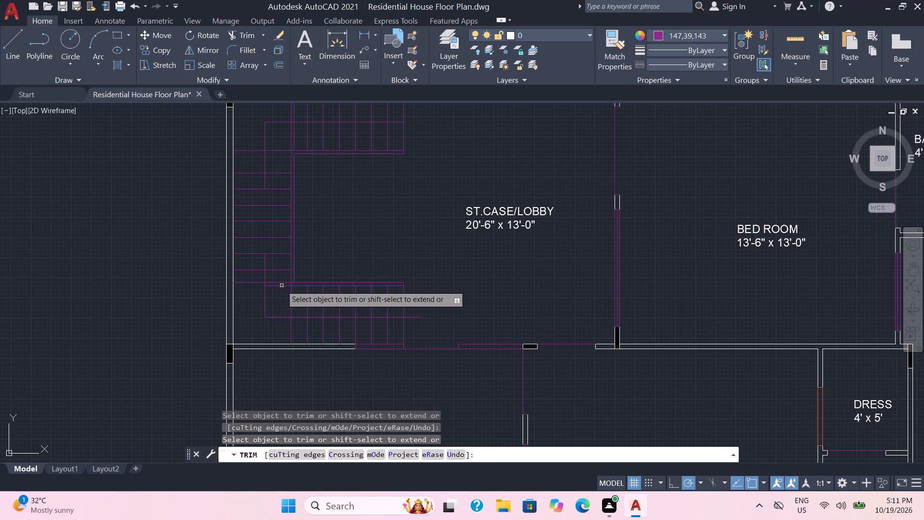
shift+click(281, 287)
click(281, 283)
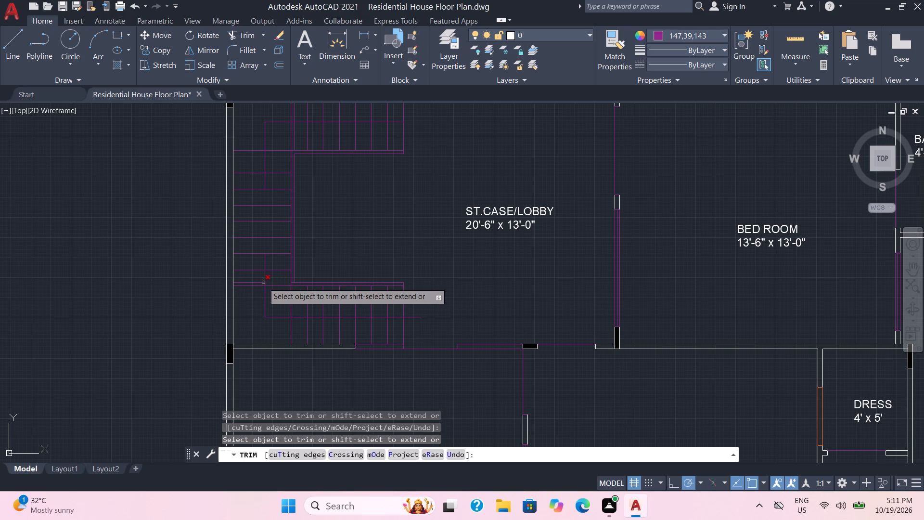
click(257, 282)
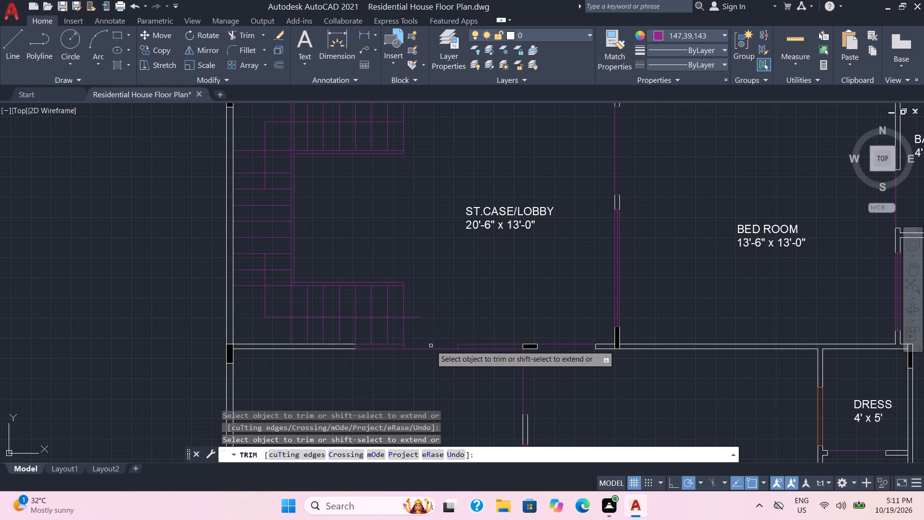
Trim the walking line's overhang past the east end of the south flight.
click(414, 318)
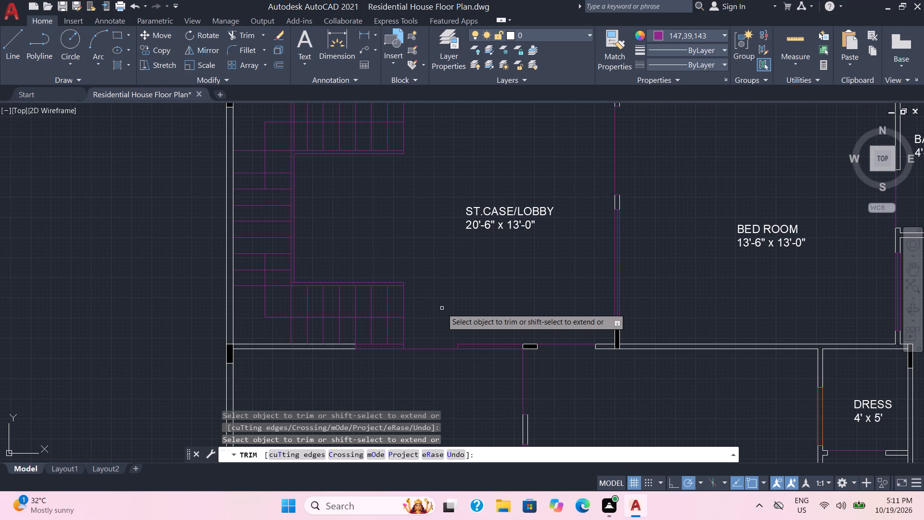
Save the floor plan drawing with the finished staircase.
key(ctrl+s)
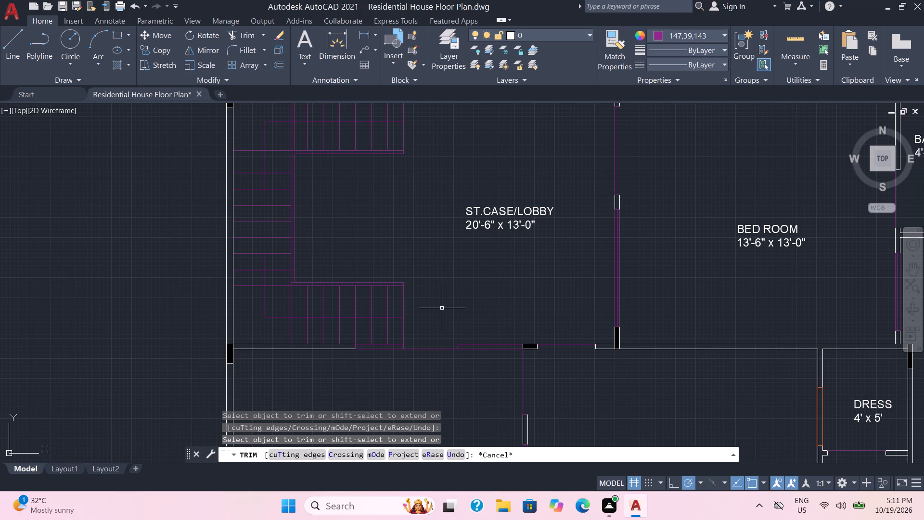
scroll(414, 310, down, 2)
middle_drag(662, 362, 520, 256)
scroll(662, 362, down, 1)
middle_drag(547, 268, 559, 324)
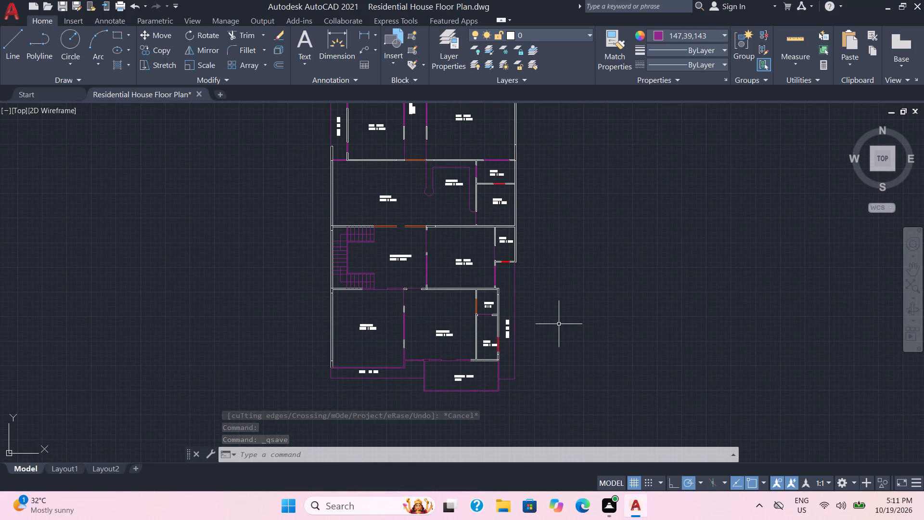
key(ctrl+s)
key(ctrl+s)
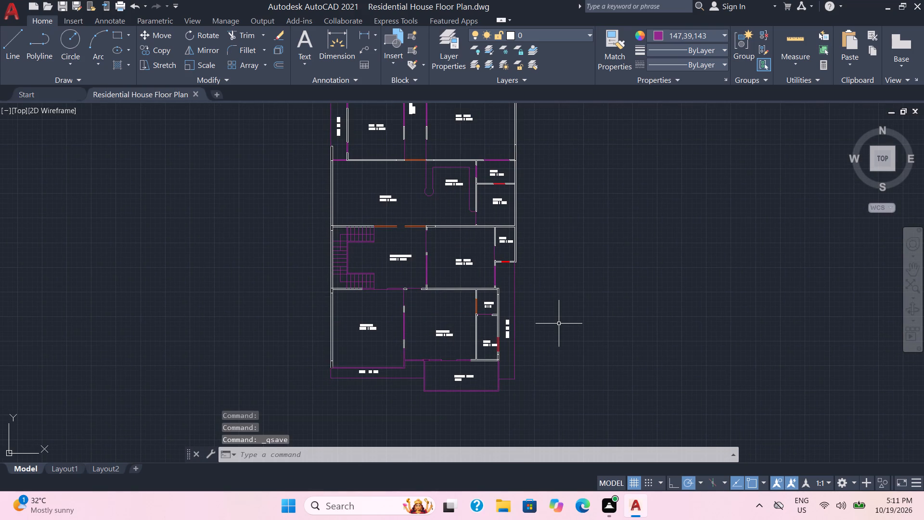
Turn off command logging with LOGFILEOFF.
text(LOGFILEOFF)
key(Return)
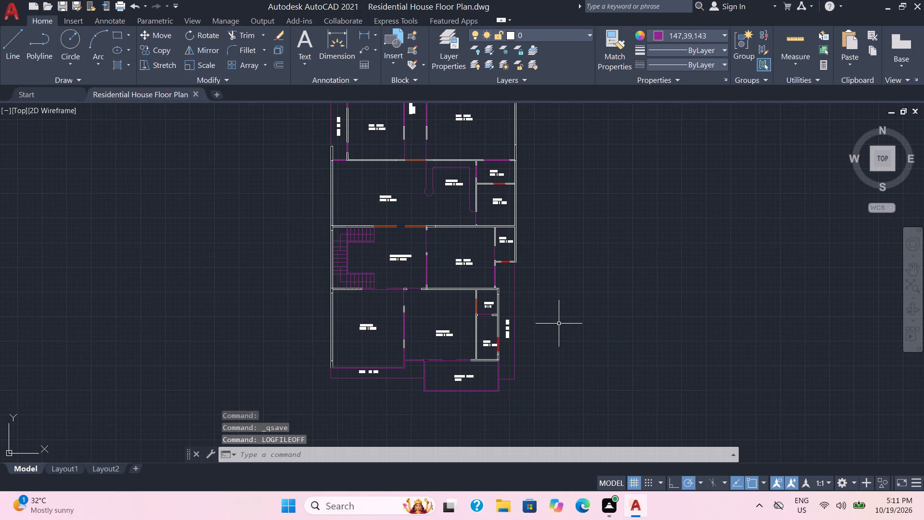